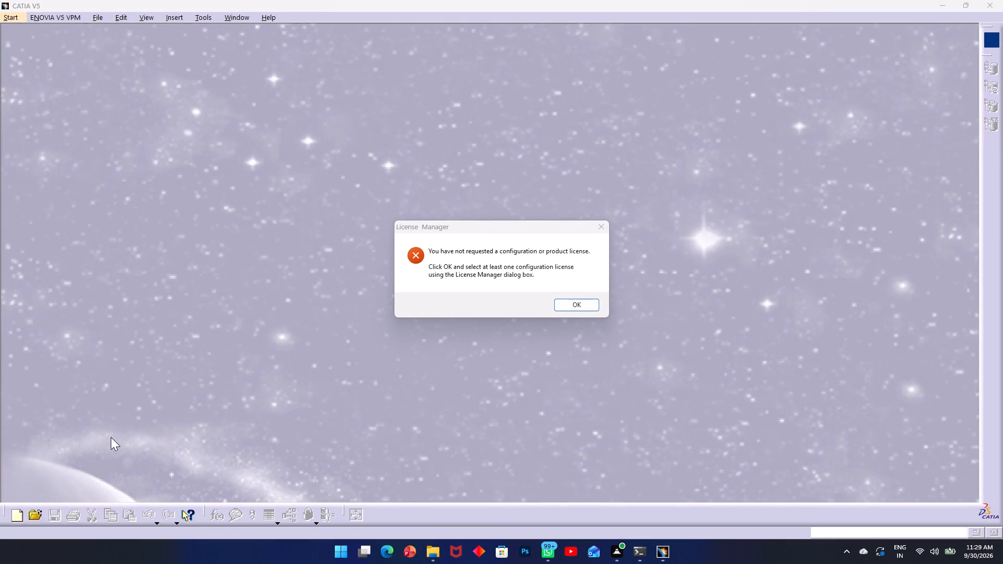
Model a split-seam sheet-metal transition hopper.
Dismiss the licence request message and accept the License Manager settings without choosing any configuration.
left_click(552, 304)
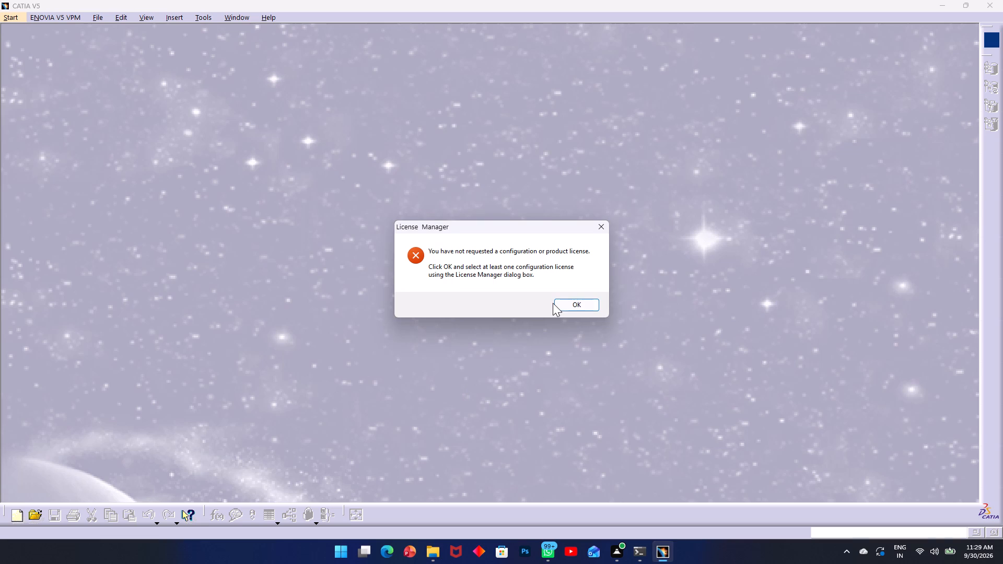
left_click(568, 304)
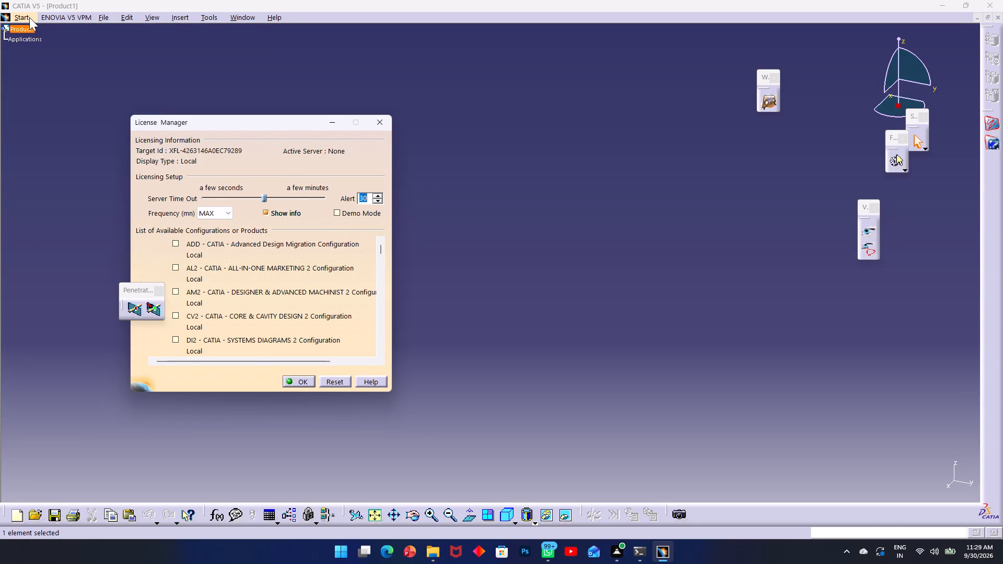
left_click(29, 17)
left_click(29, 17)
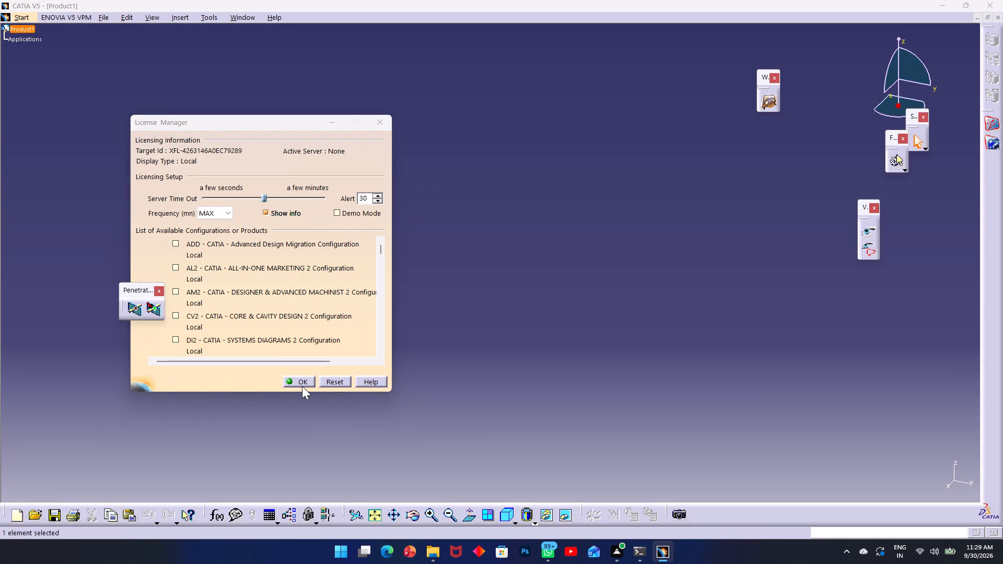
left_click(302, 386)
Open the Generative Sheetmetal Design workbench from the empty product.
left_click(26, 19)
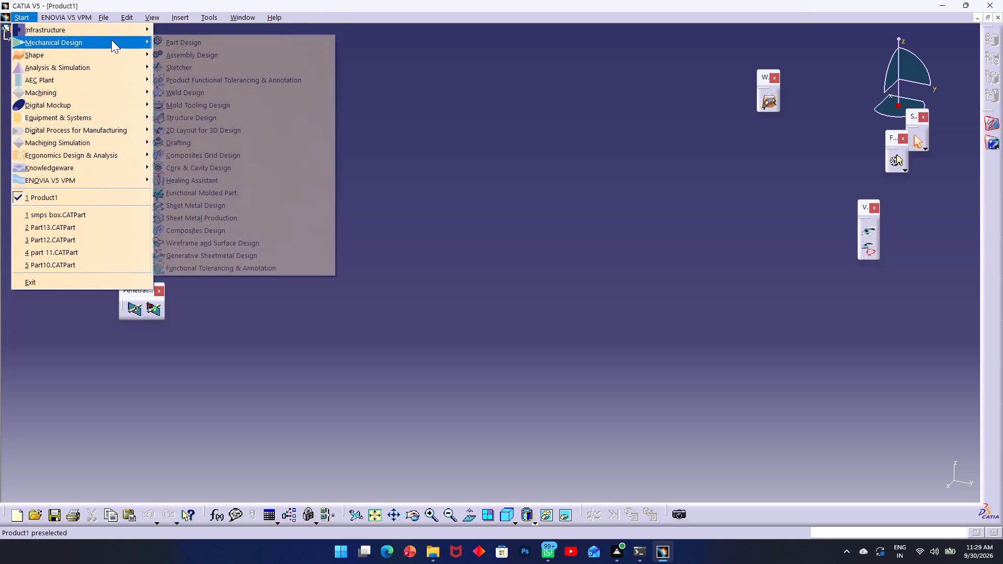
left_click(286, 252)
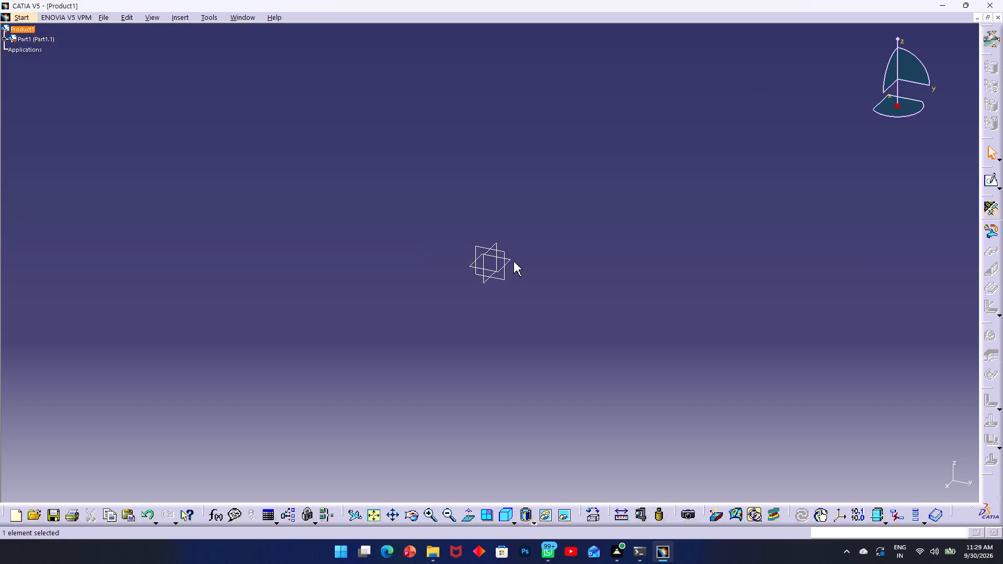
Start a new Generative Sheetmetal Design part named "hopper" with hybrid design enabled.
left_click(20, 18)
left_click(56, 45)
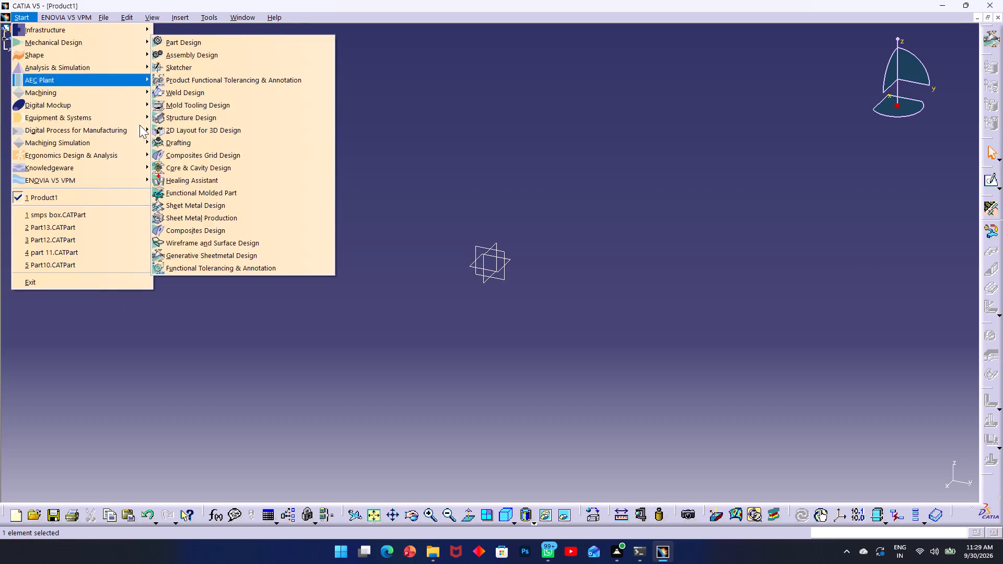
left_click(254, 260)
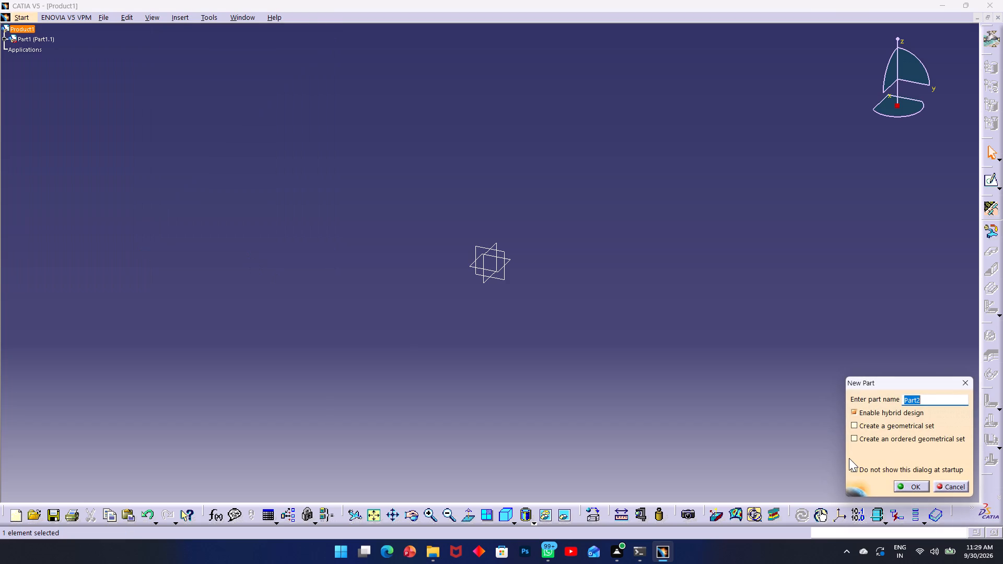
key("h")
type("oo")
key("BackSpace")
type("pper")
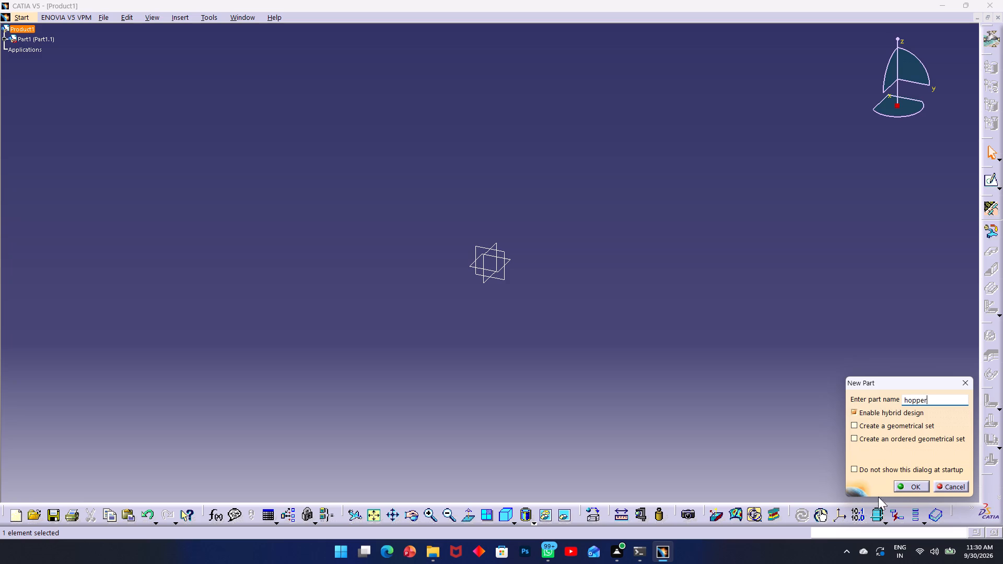
left_click(914, 487)
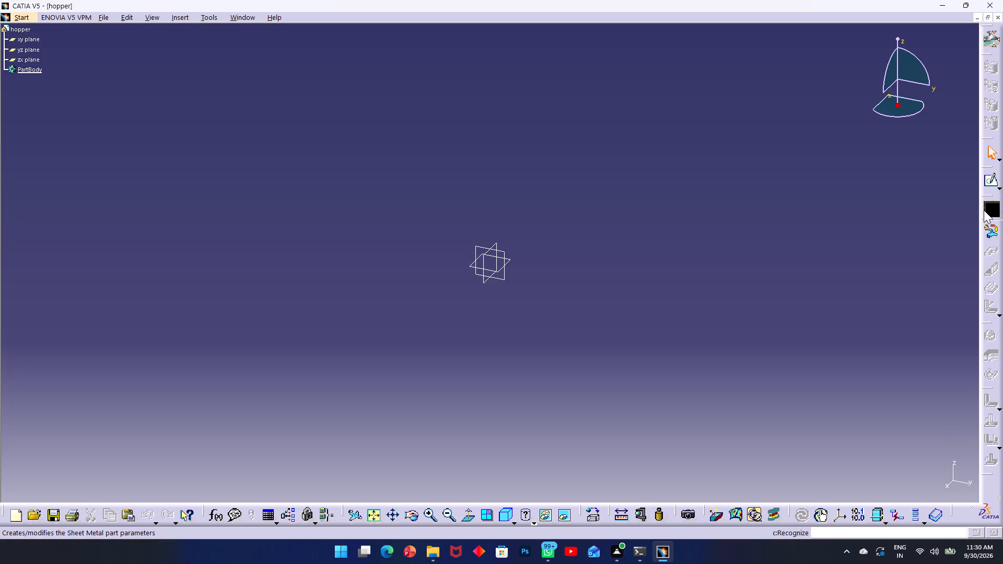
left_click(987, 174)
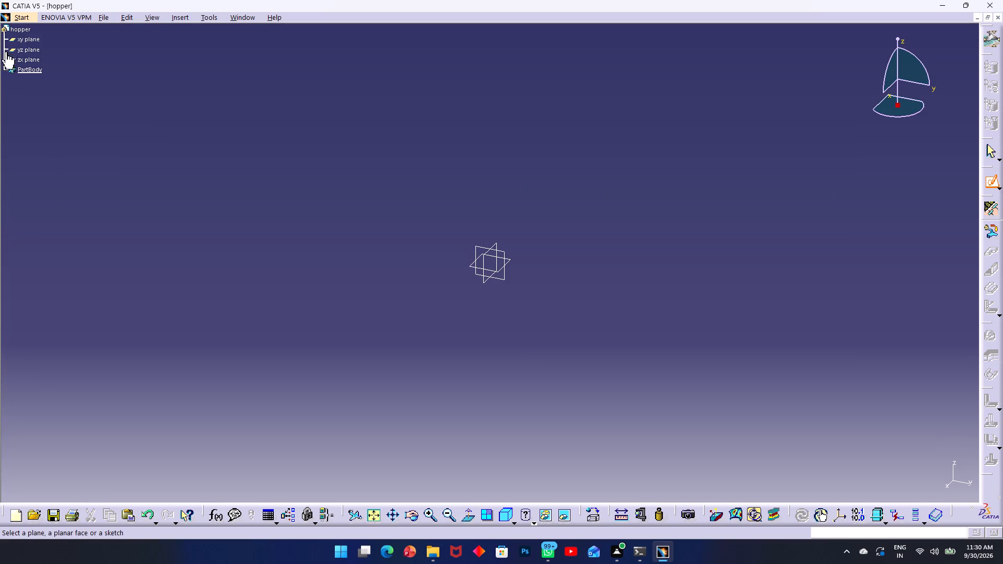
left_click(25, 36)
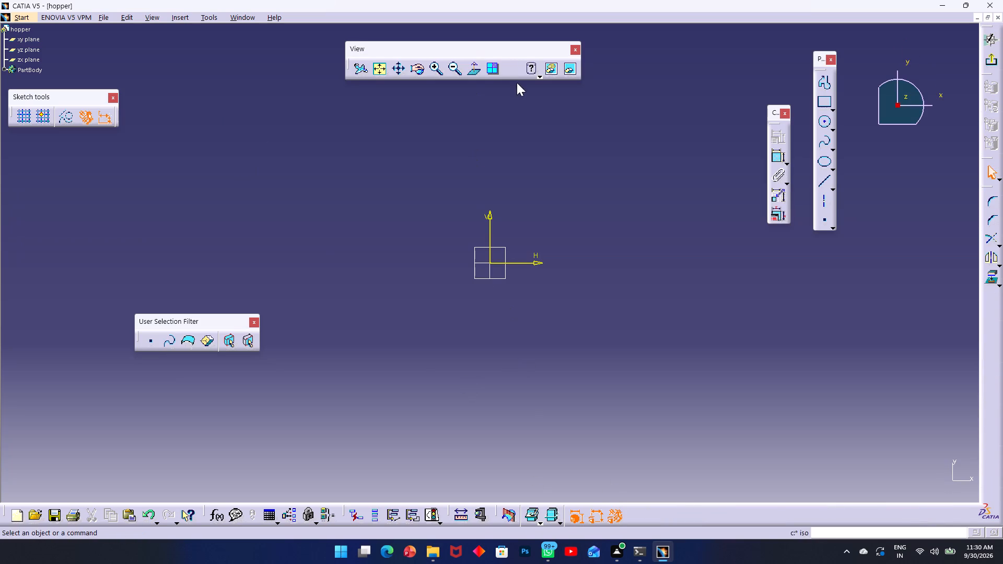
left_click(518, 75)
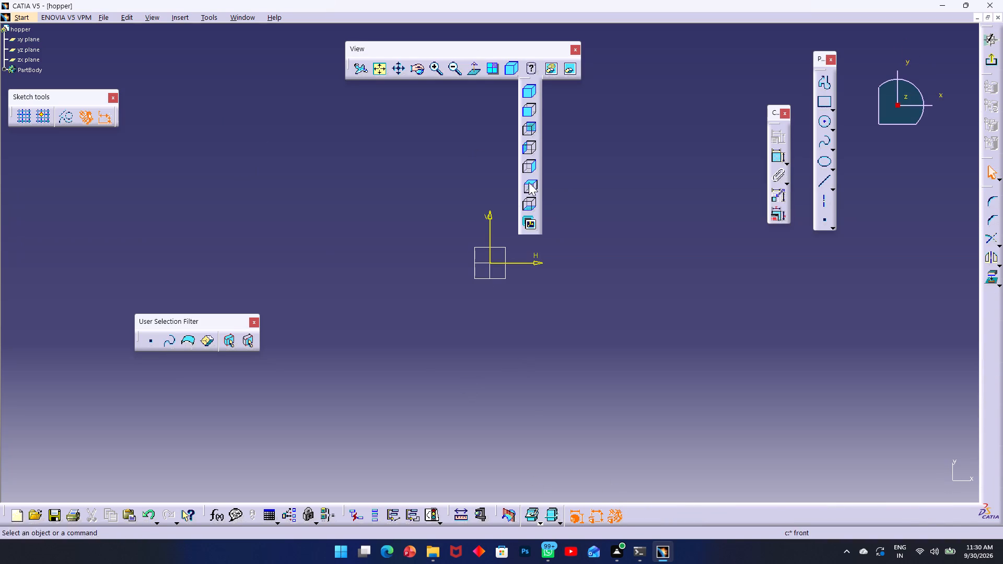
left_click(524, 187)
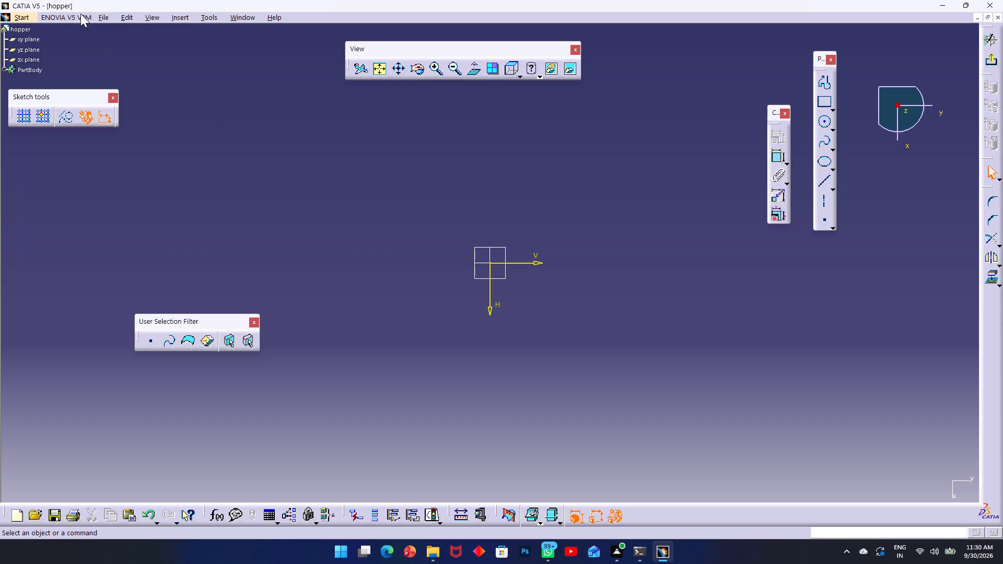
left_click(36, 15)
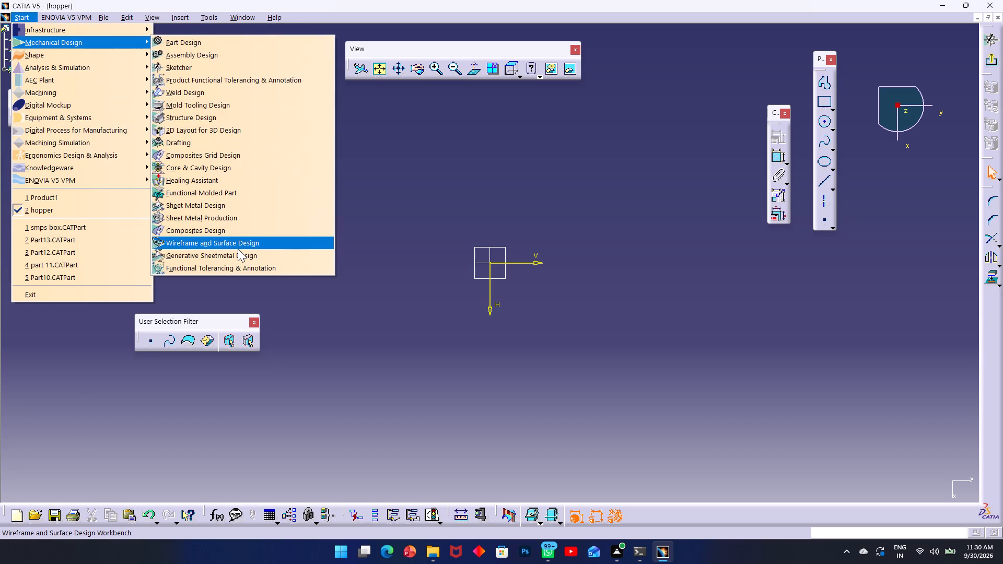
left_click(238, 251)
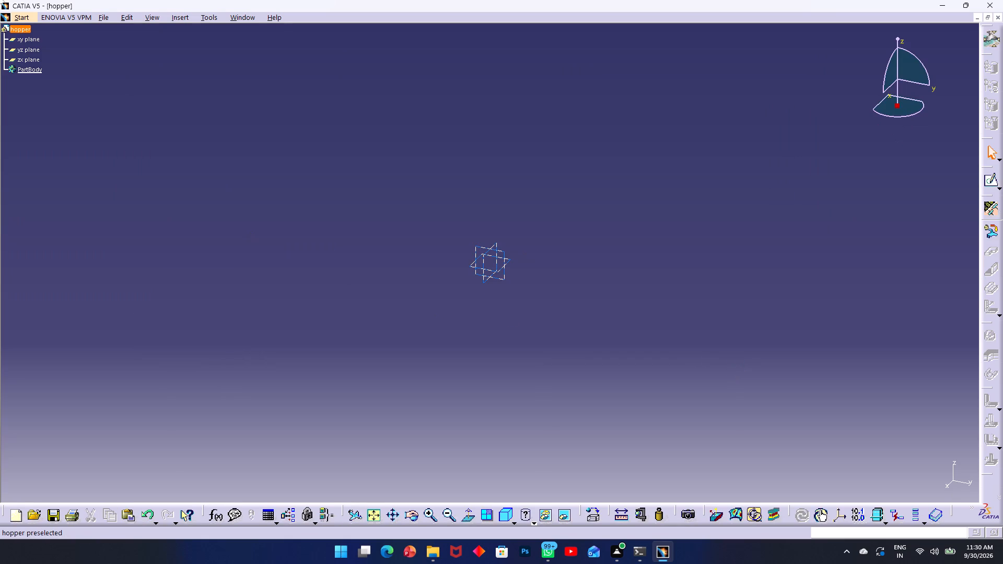
Define the sheet metal parameters with a 2 mm thickness and a 2 mm default bend radius.
left_click(183, 16)
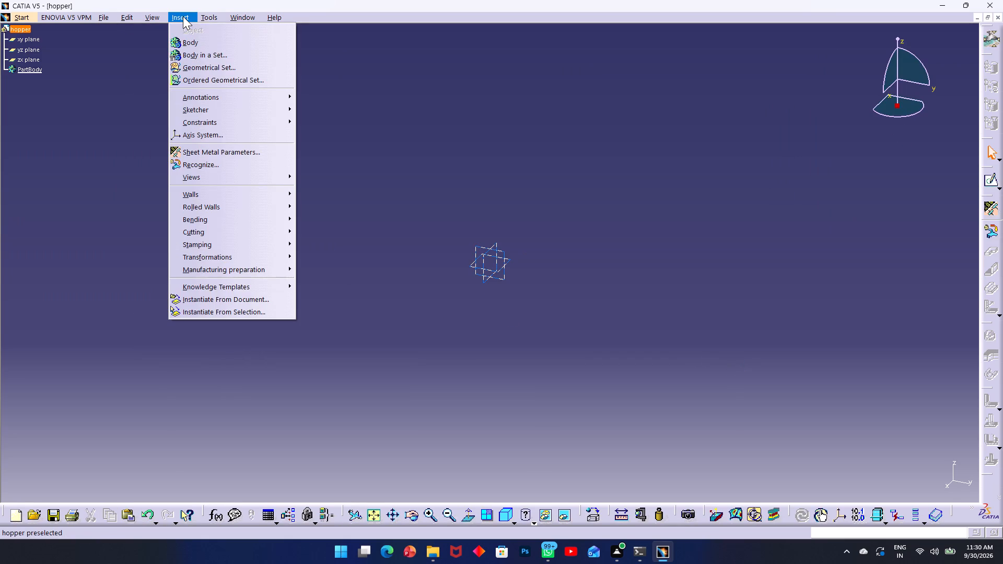
left_click(270, 157)
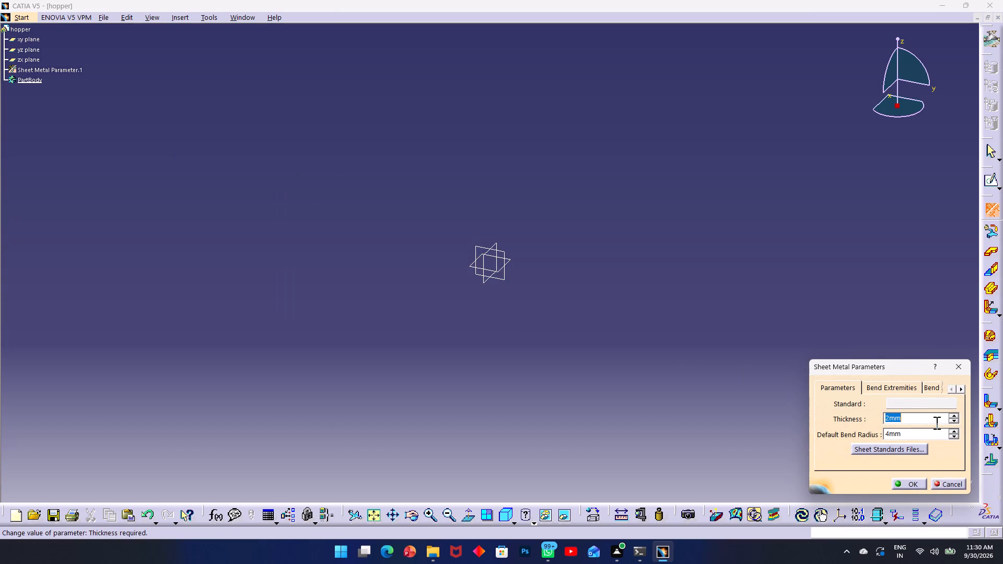
left_click_drag(908, 433, 775, 433)
key("2")
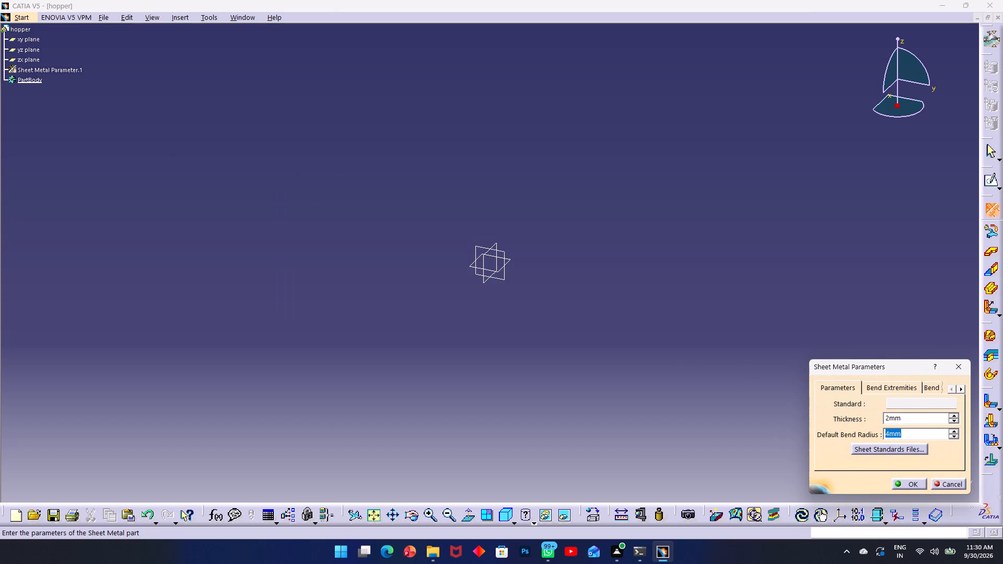
left_click(904, 487)
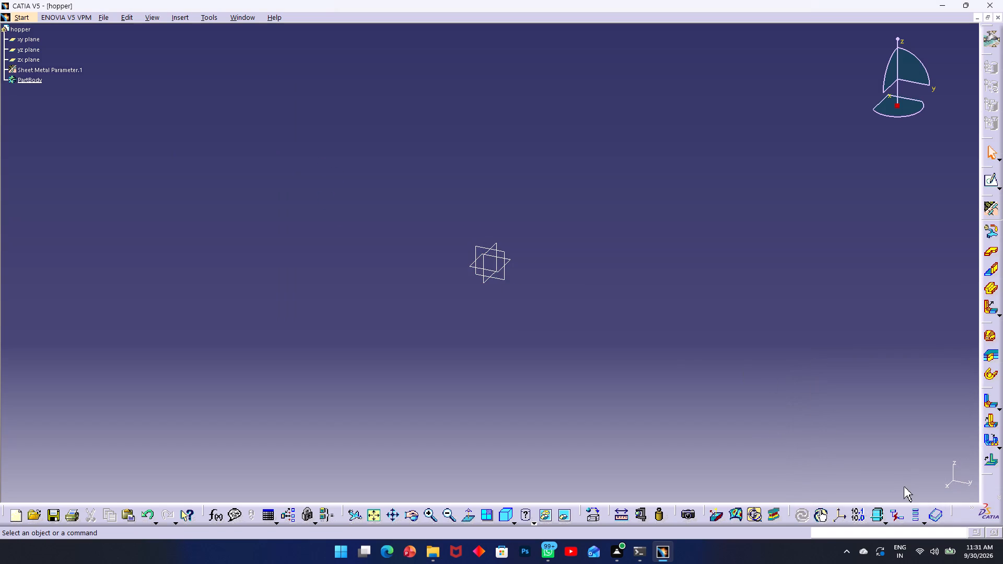
Sketch a centered rectangle about 68 mm high on the xy plane, centred on the origin.
left_click(16, 42)
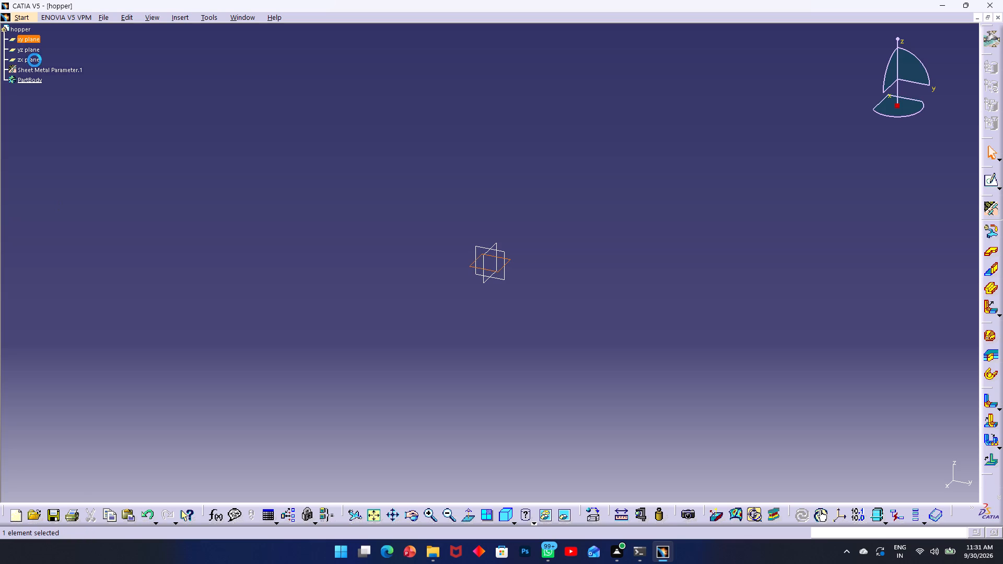
left_click(250, 306)
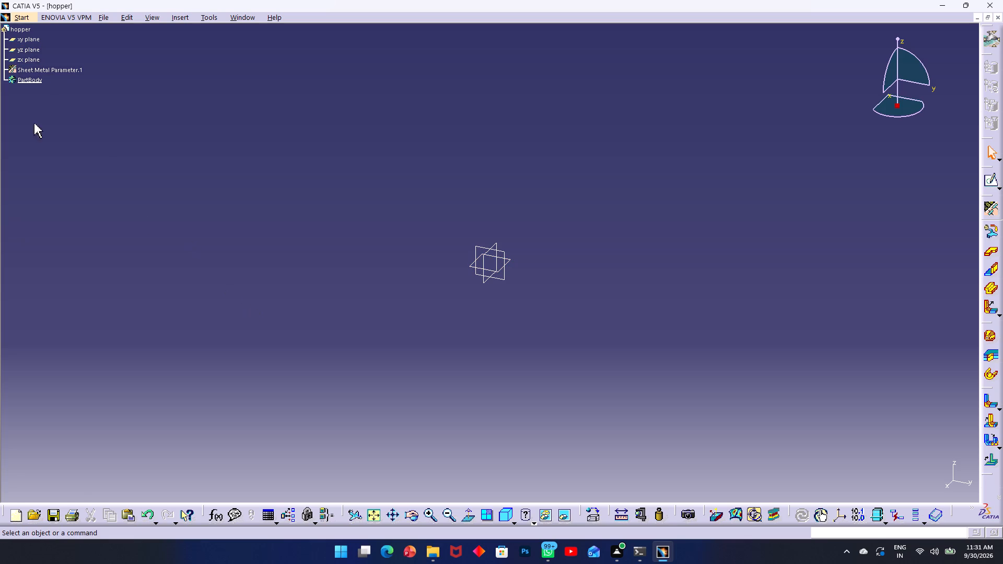
left_click(30, 41)
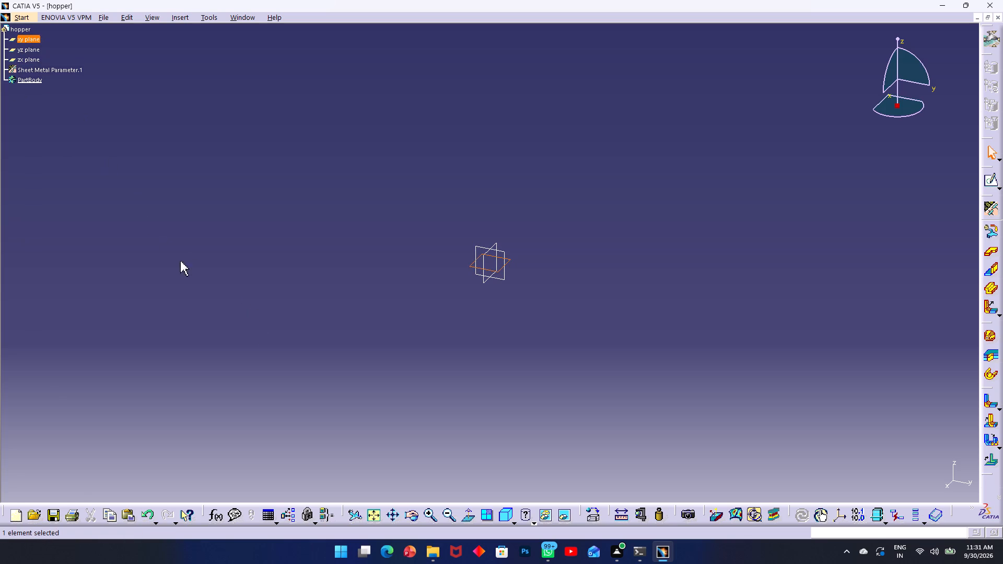
left_click(992, 178)
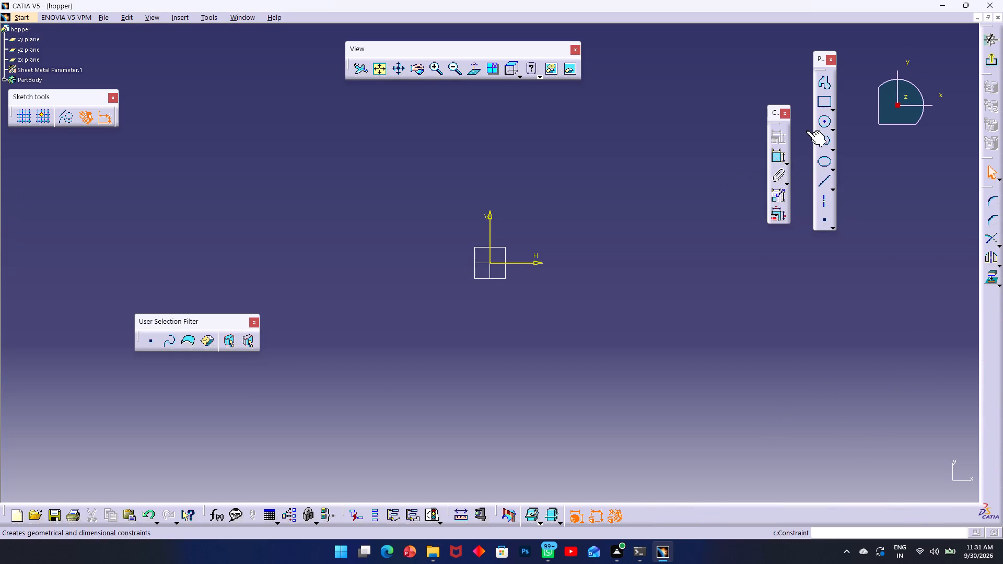
left_click(819, 103)
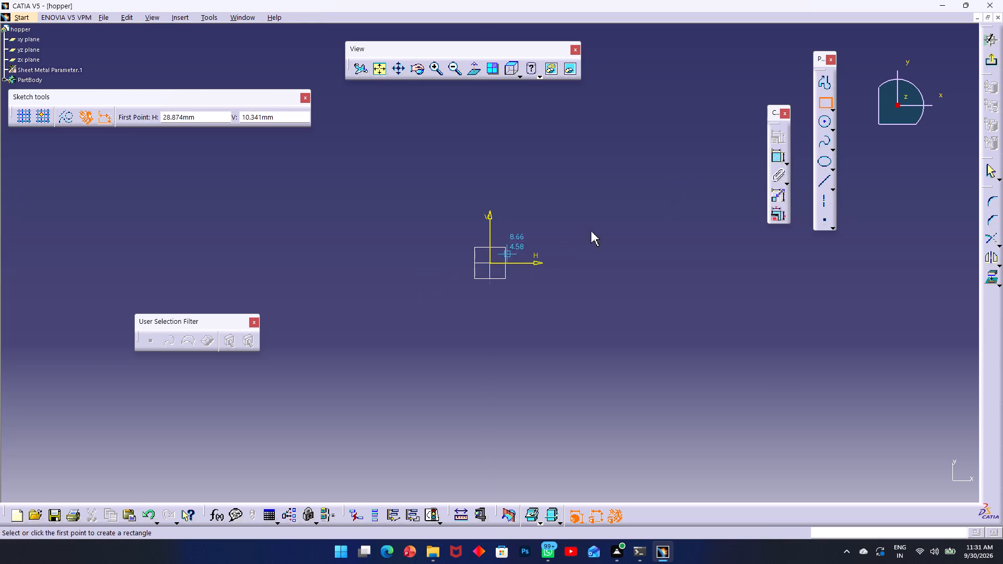
left_click(834, 110)
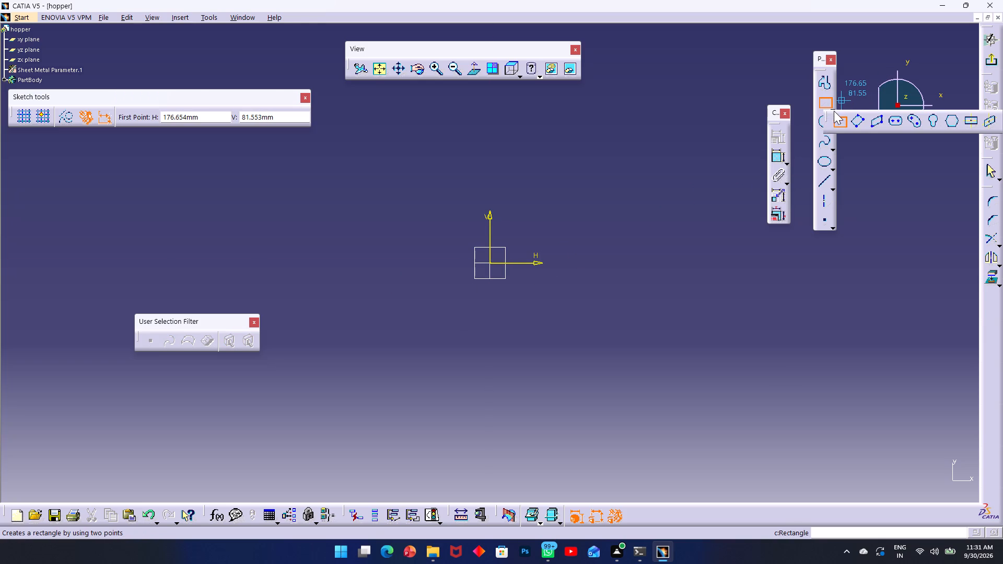
left_click(977, 122)
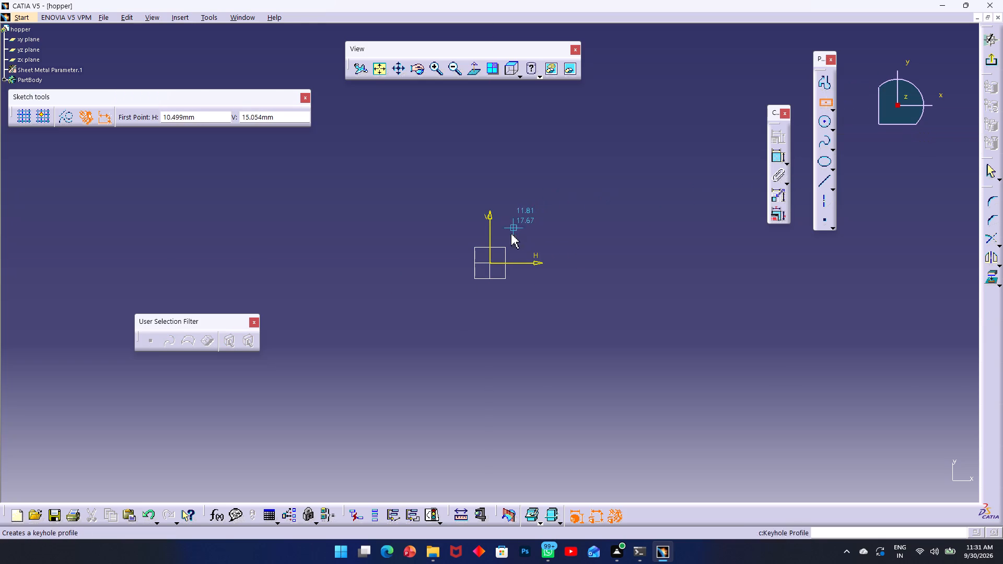
left_click(491, 264)
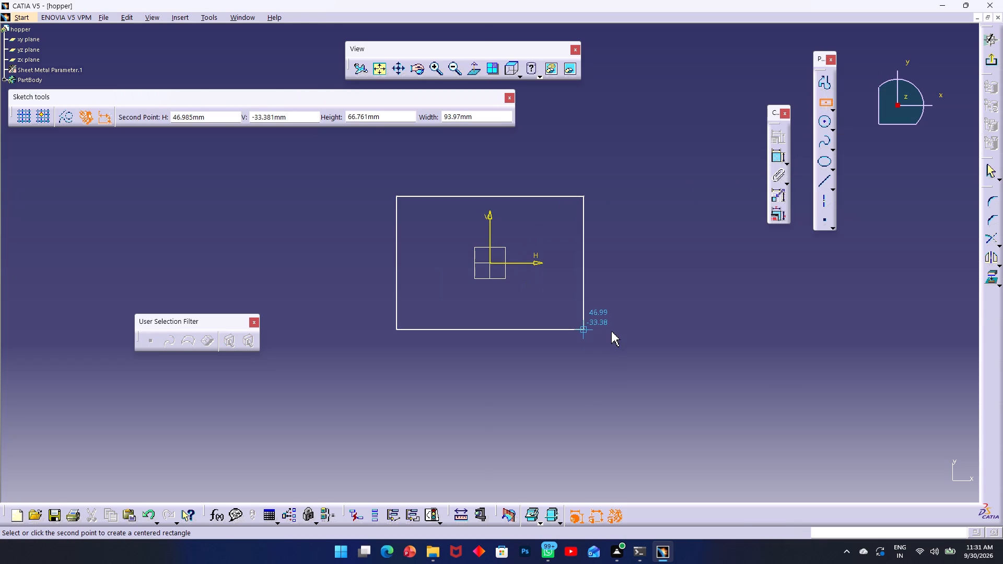
left_click(611, 332)
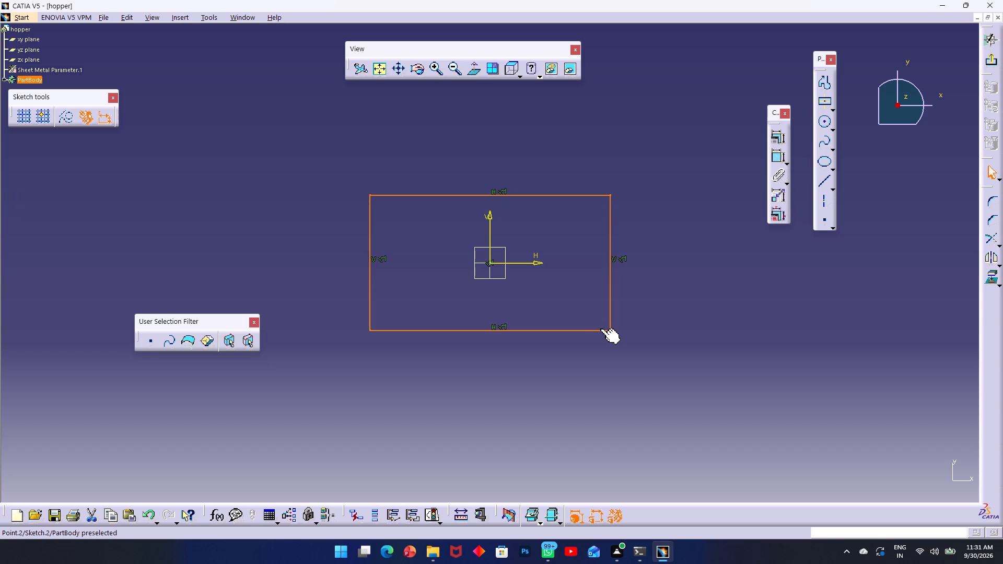
Dimension the rectangle's bottom edge and set its width to 300 mm.
left_click(771, 151)
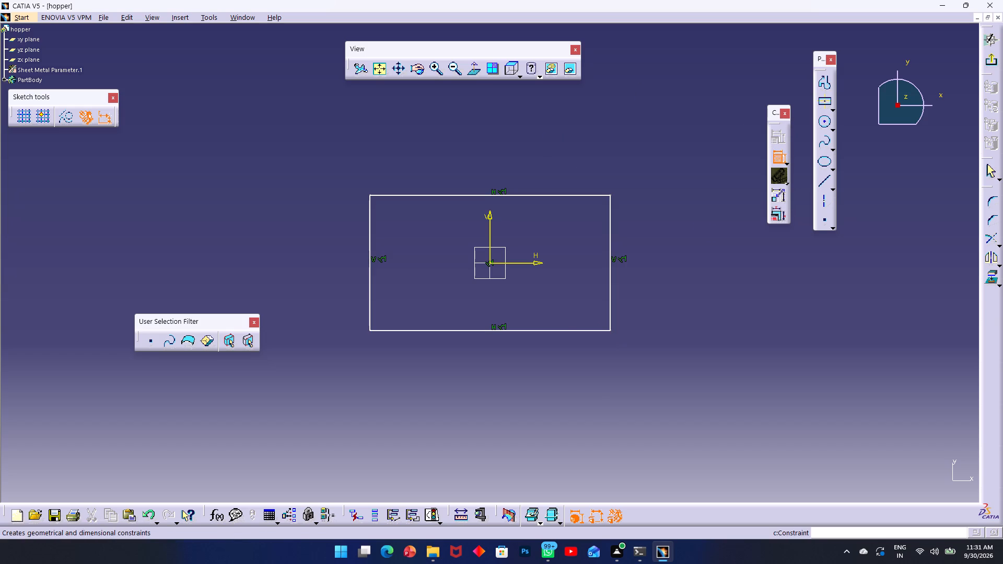
left_click(505, 330)
left_click(505, 377)
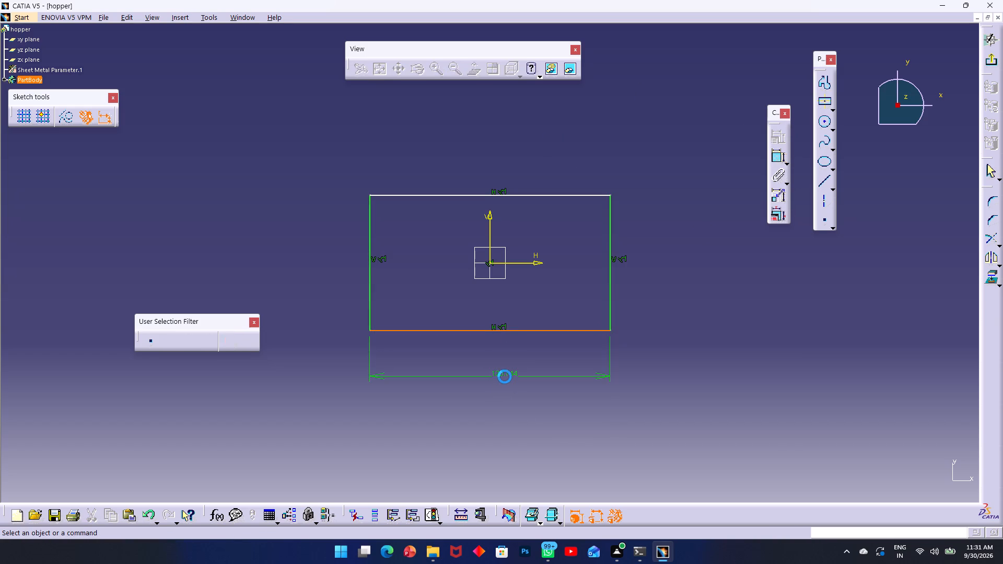
double_click(505, 376)
type("300")
key("Return")
Dimension the rectangle's vertical side and set its height to 200 mm.
left_click(780, 158)
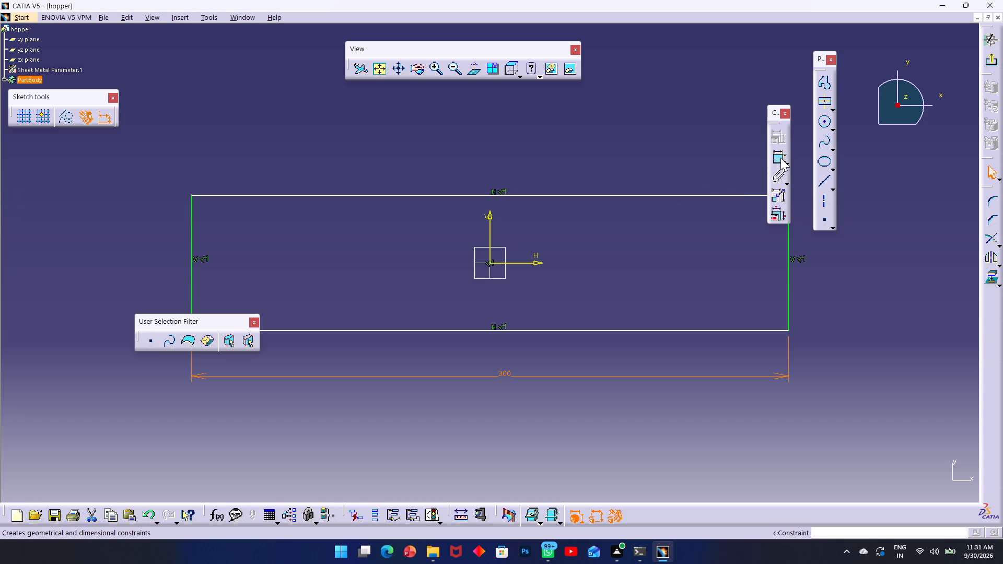
left_click(787, 281)
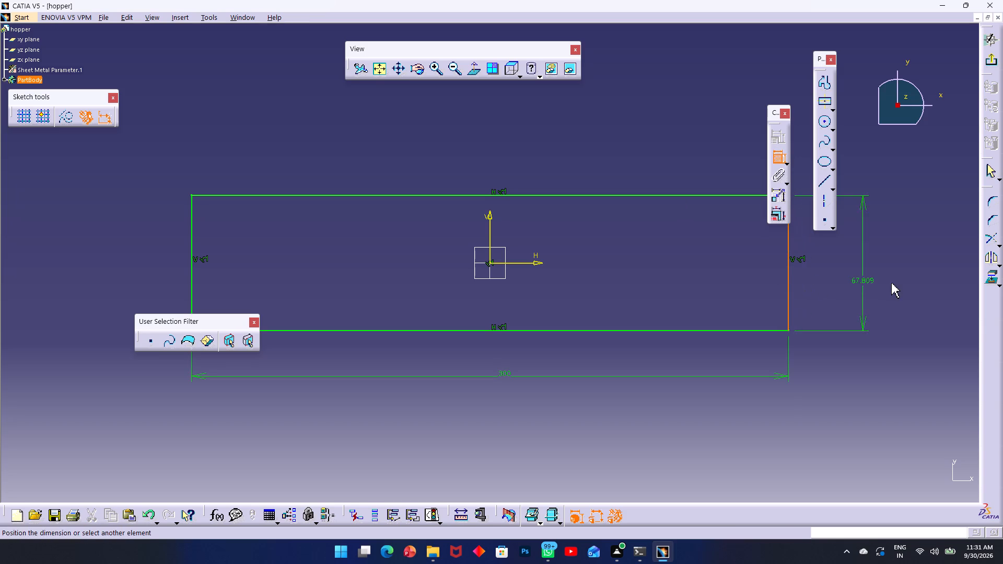
left_click(891, 283)
double_click(892, 283)
type("200")
key("Return")
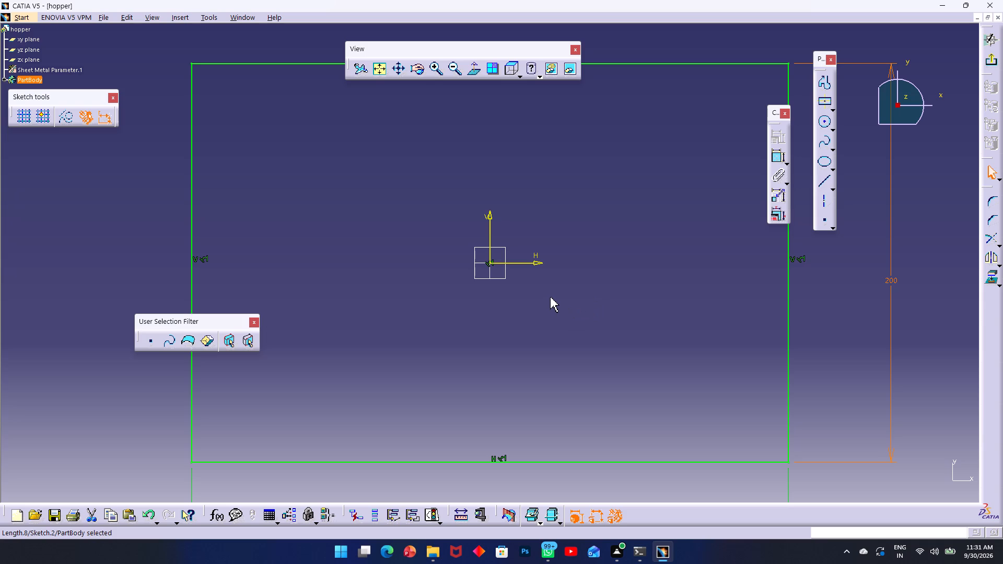
middle_click_drag(586, 327, 616, 369, "ctrl")
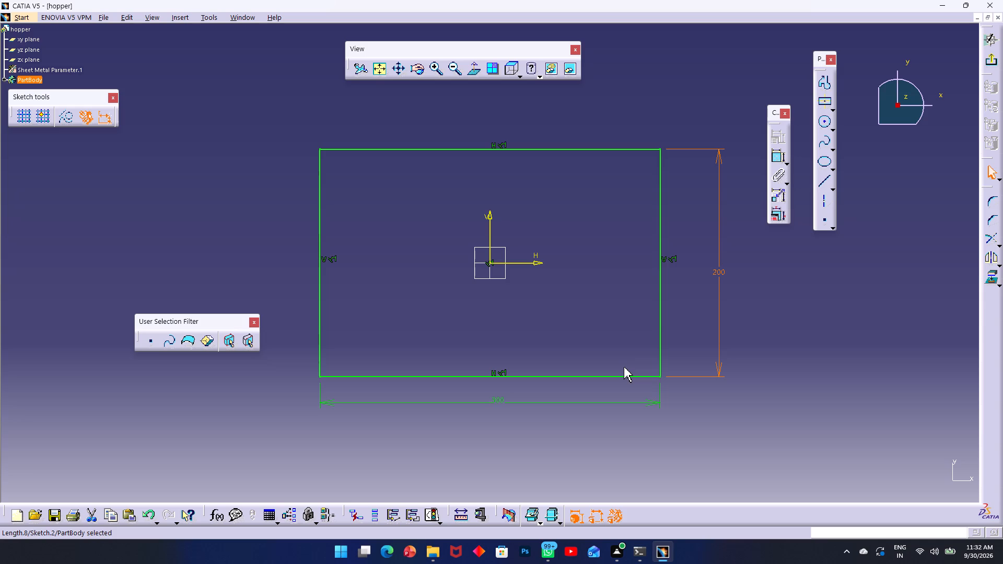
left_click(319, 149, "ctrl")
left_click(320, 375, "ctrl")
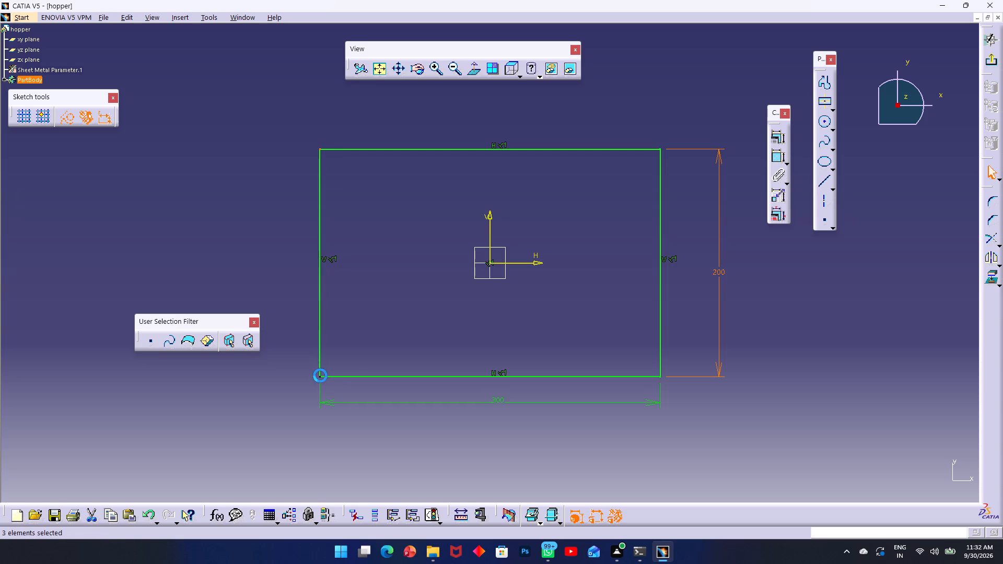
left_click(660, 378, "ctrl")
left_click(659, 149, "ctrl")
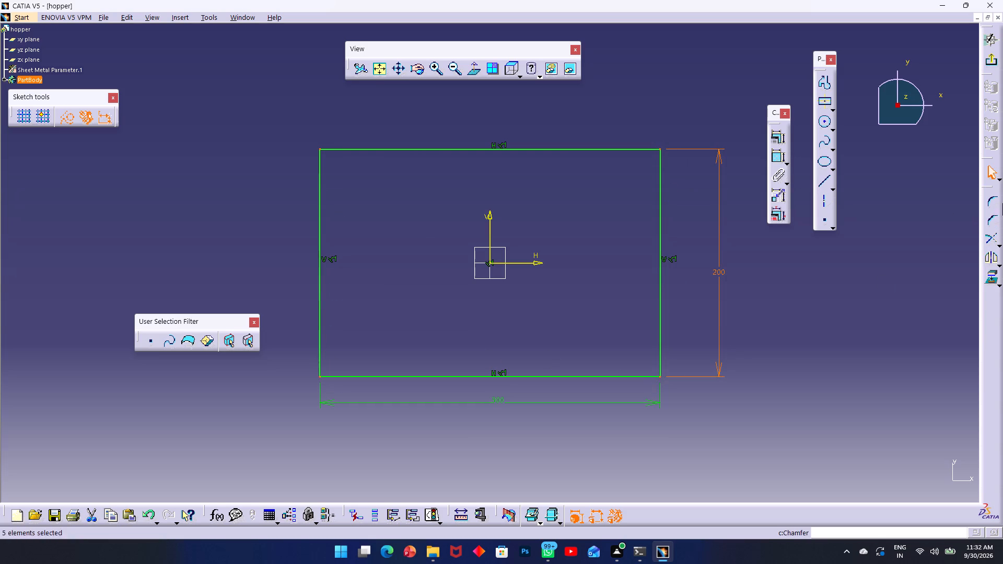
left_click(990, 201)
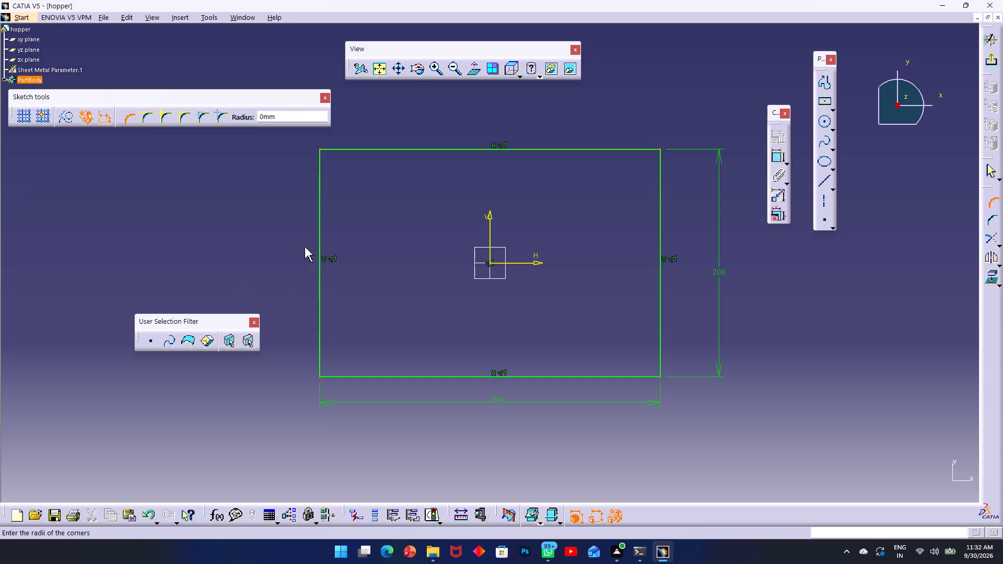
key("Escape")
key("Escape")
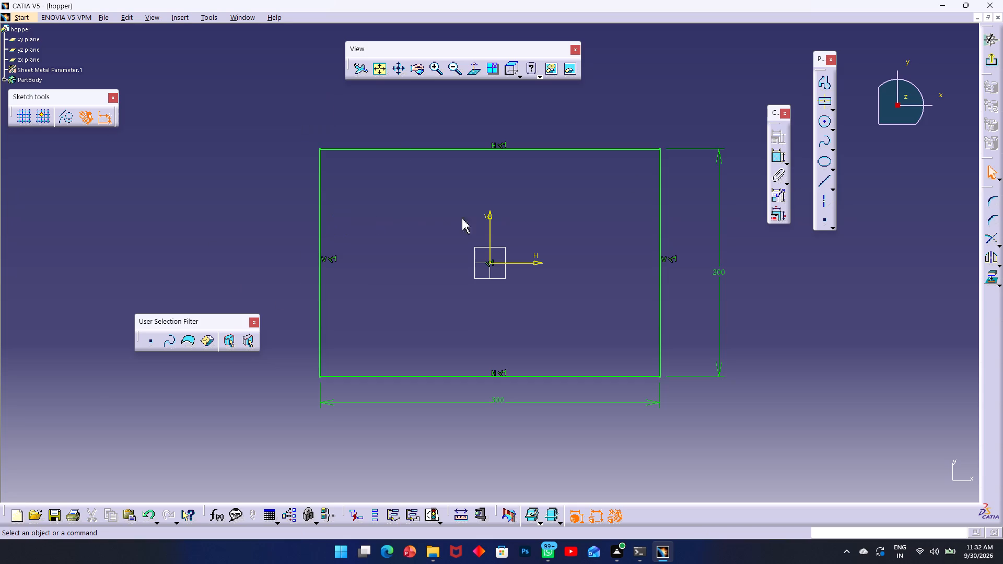
Round all four corners of the rectangle with a 5 mm radius, accepting conversion of the length constraint into a distance.
left_click_drag(673, 175, 648, 133, "ctrl")
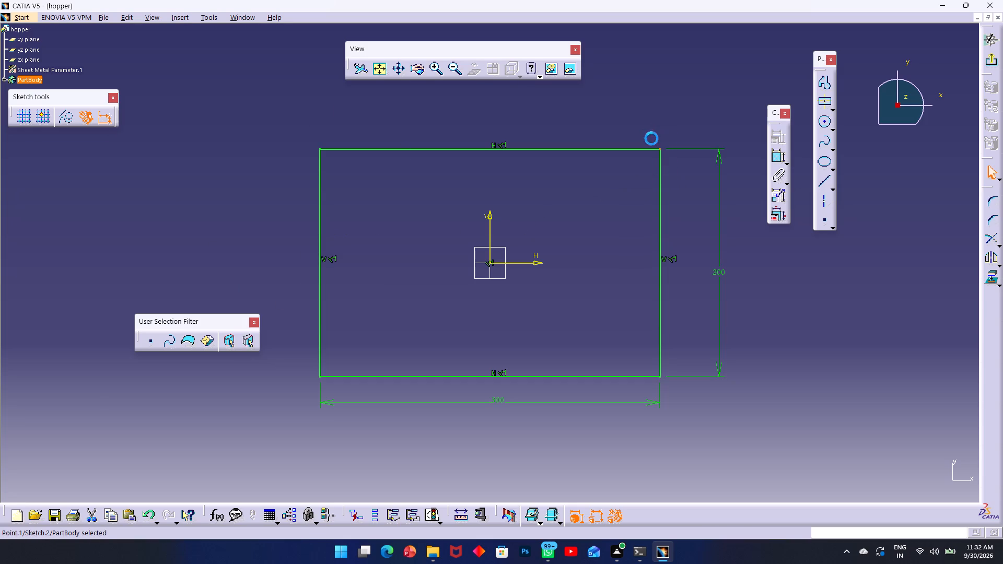
left_click_drag(677, 402, 650, 362, "ctrl")
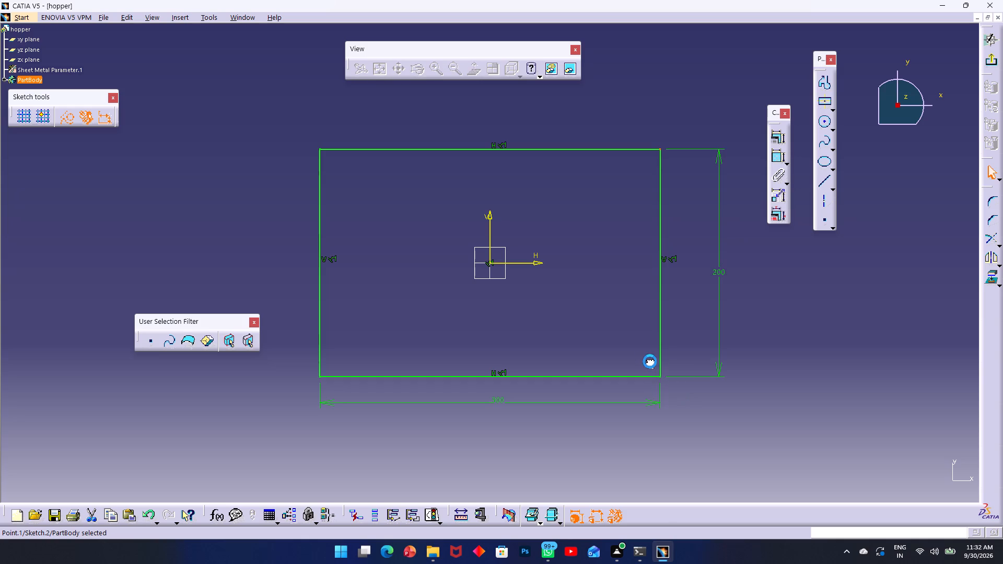
left_click_drag(357, 394, 301, 385, "ctrl")
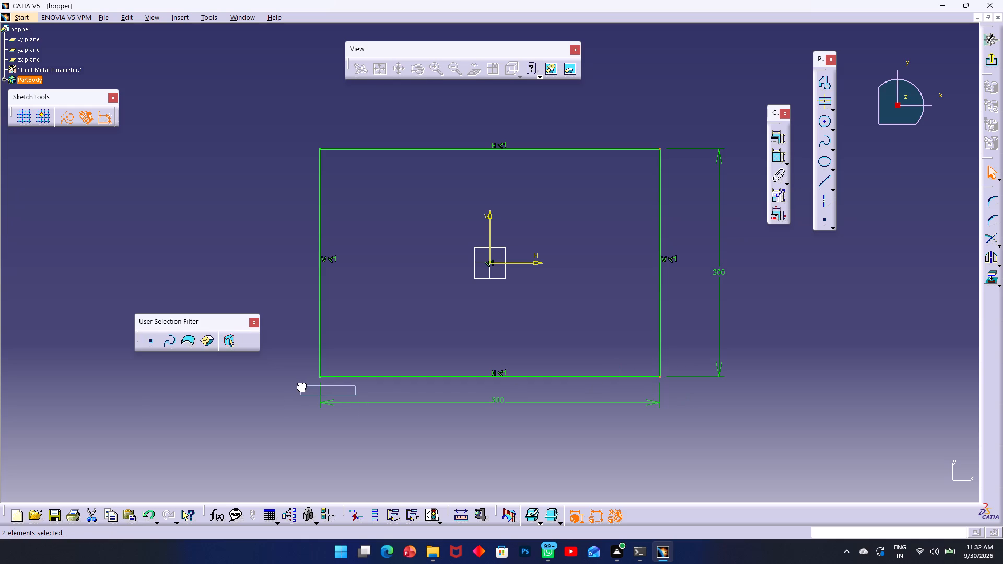
left_click_drag(301, 385, 292, 371, "ctrl")
left_click_drag(335, 170, 317, 155, "ctrl")
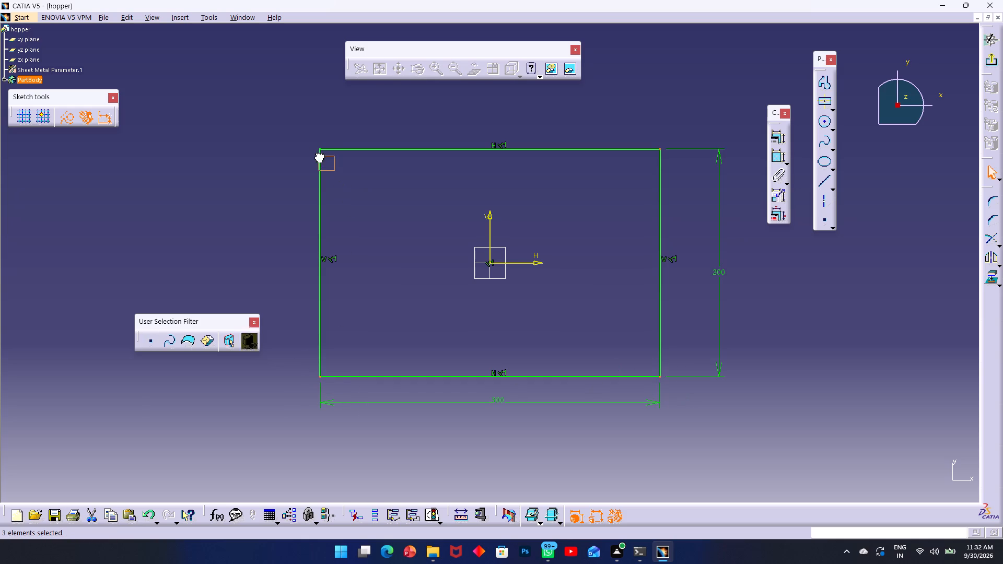
left_click_drag(317, 155, 309, 141, "ctrl")
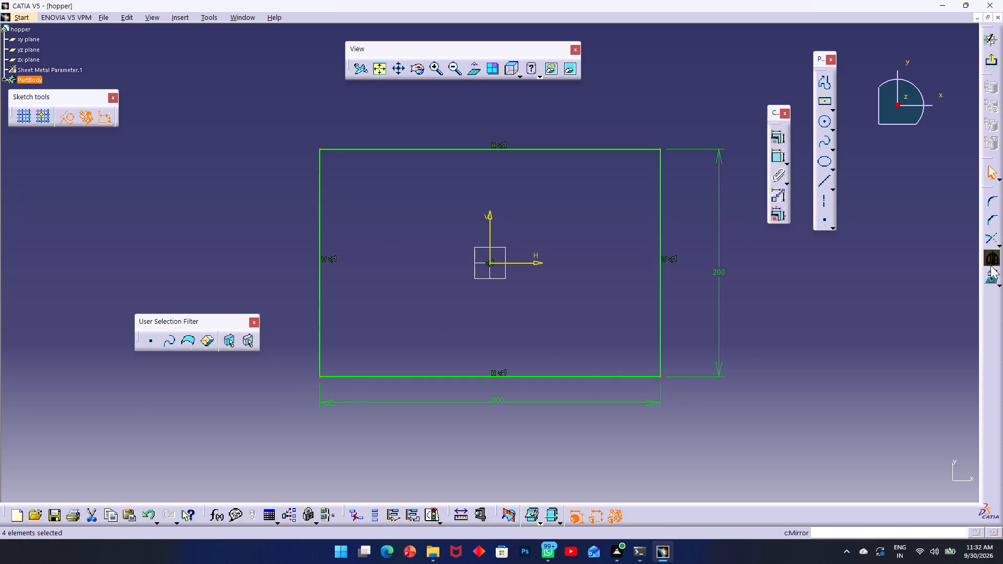
left_click(995, 203)
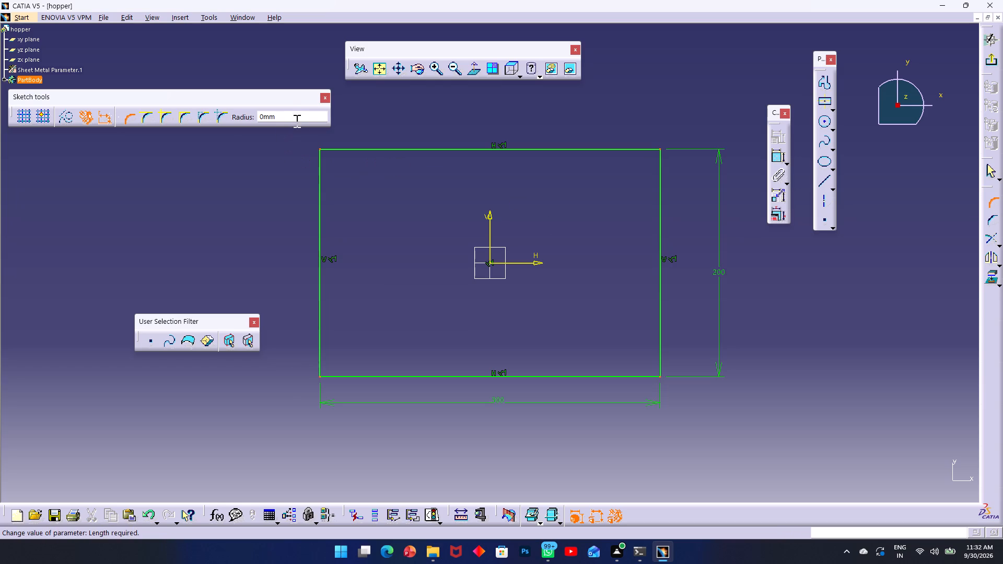
left_click_drag(291, 119, 242, 126)
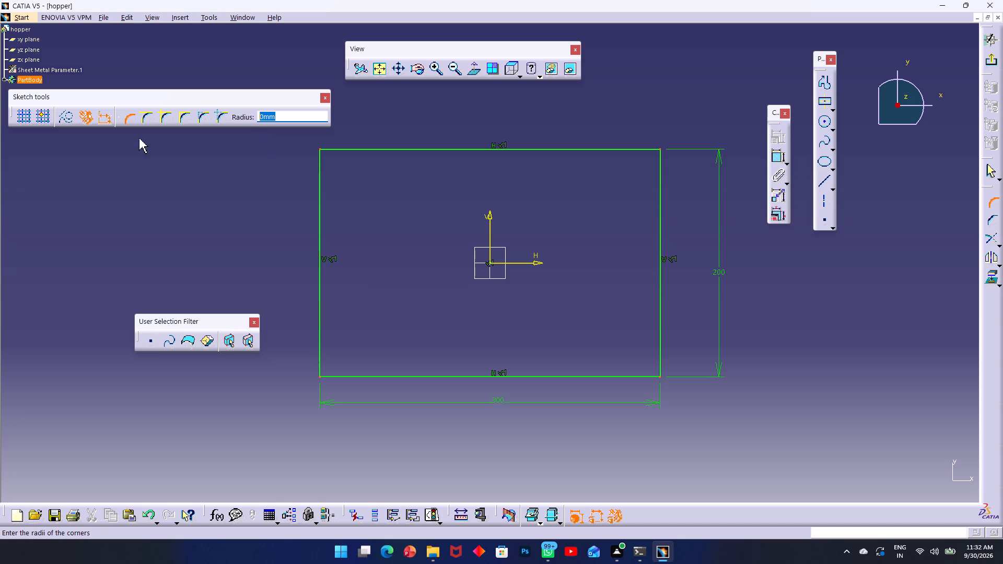
key("5")
key("Return")
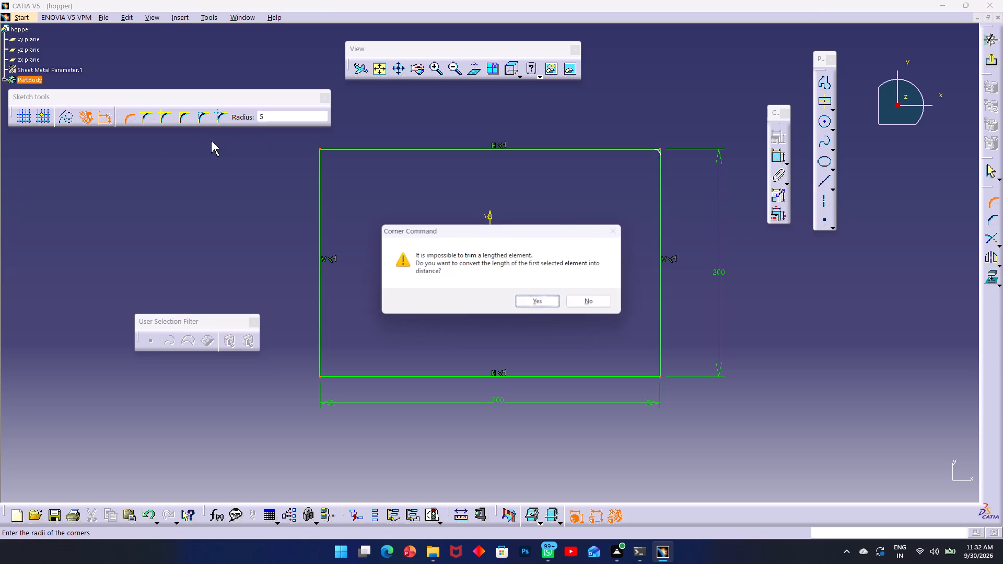
left_click(529, 296)
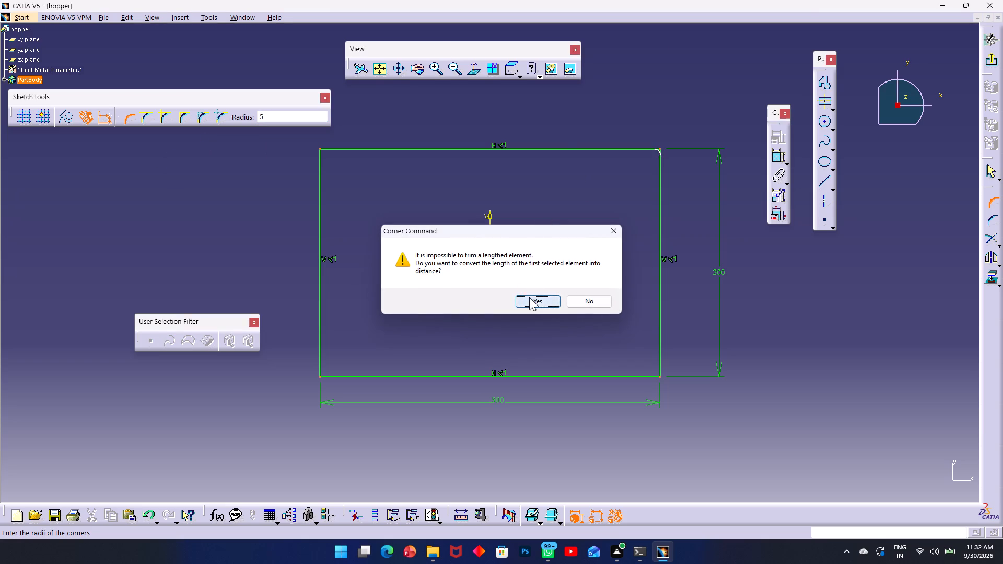
left_click(529, 300)
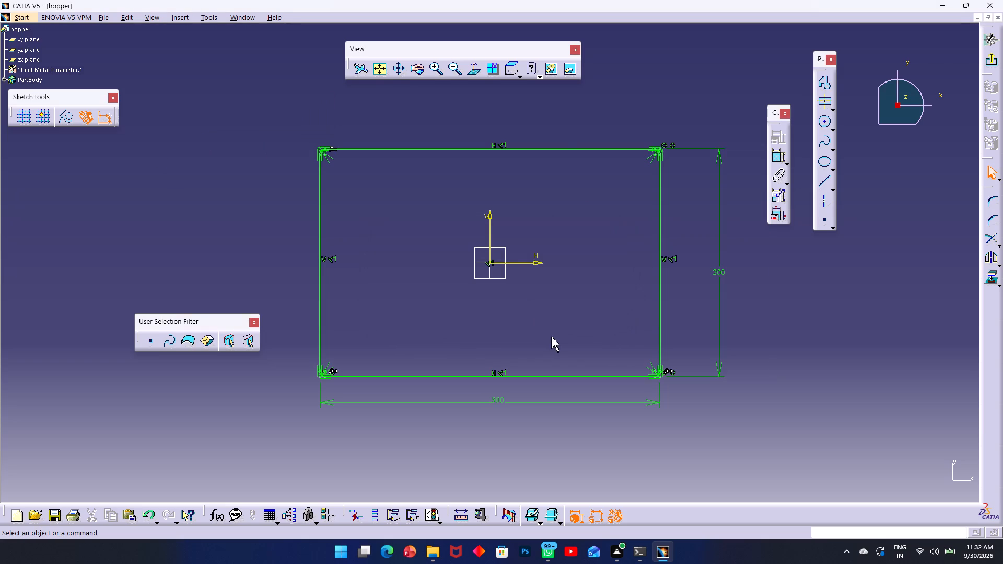
left_click(760, 420)
Move the four corner radius dimensions outside the rectangle, each beside its own corner, so they are readable.
left_click_drag(654, 370, 686, 417)
left_click_drag(660, 152, 648, 169)
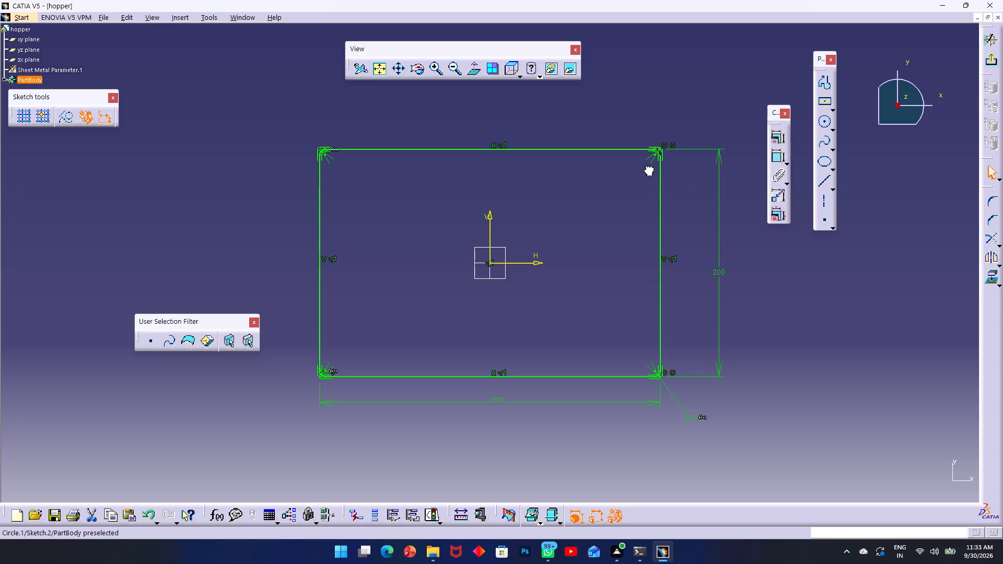
left_click_drag(648, 169, 647, 173)
left_click_drag(651, 159, 660, 111)
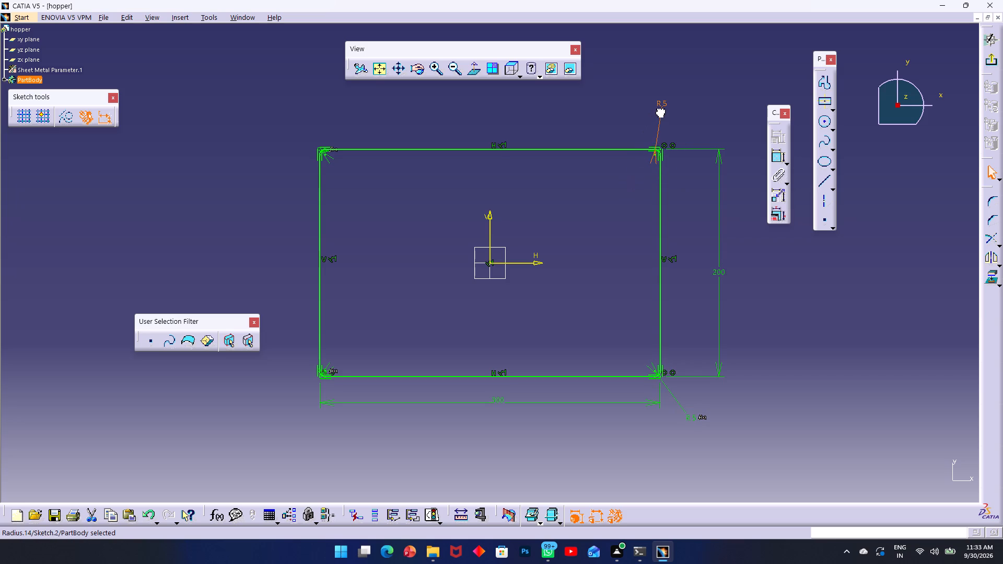
left_click_drag(660, 111, 665, 80)
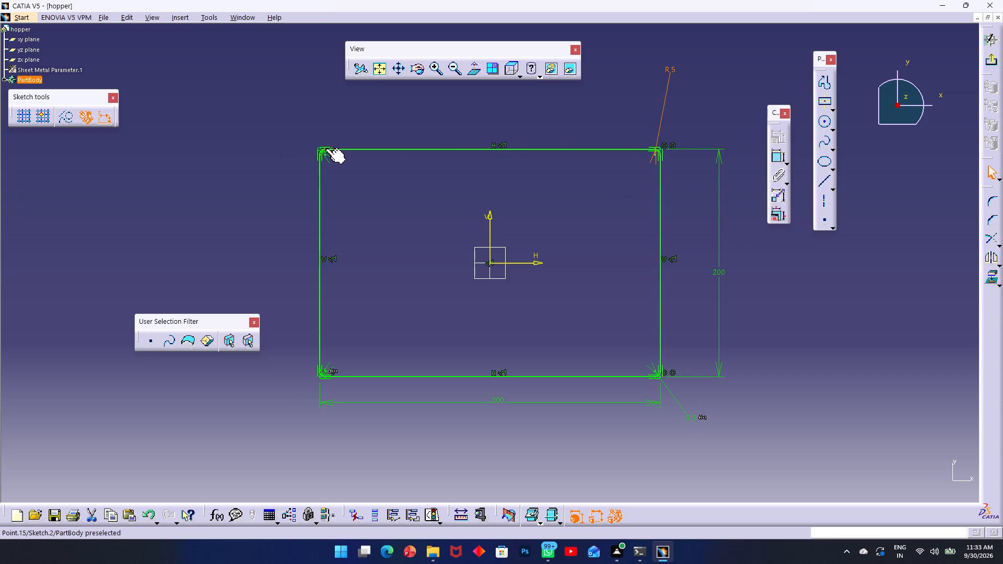
left_click_drag(327, 160, 301, 118)
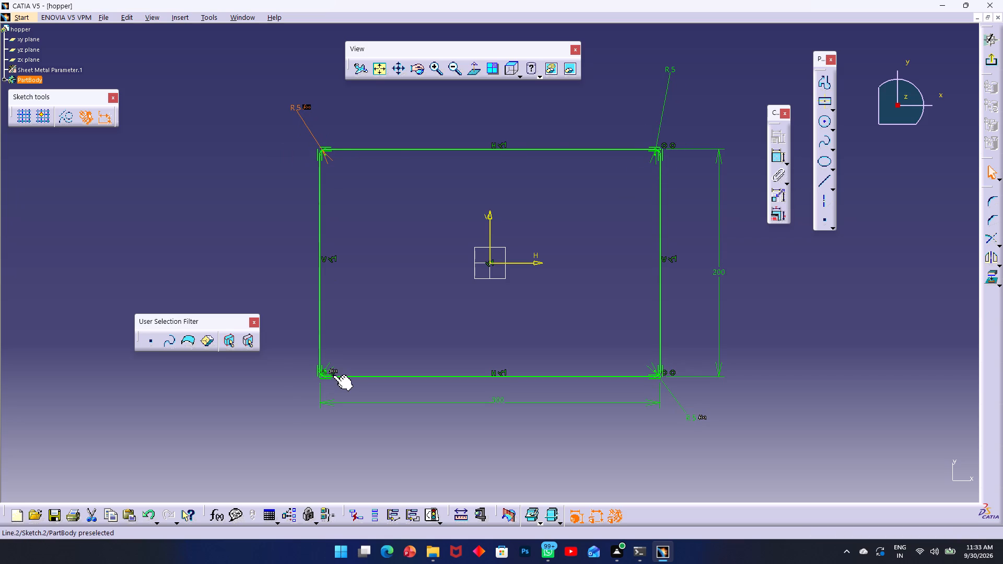
left_click_drag(329, 366, 293, 394)
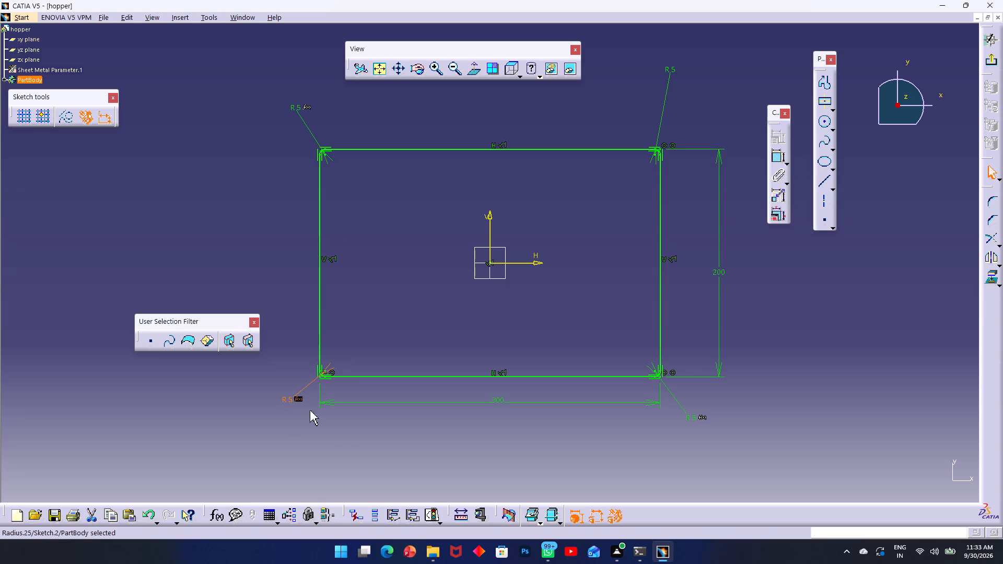
left_click(351, 453)
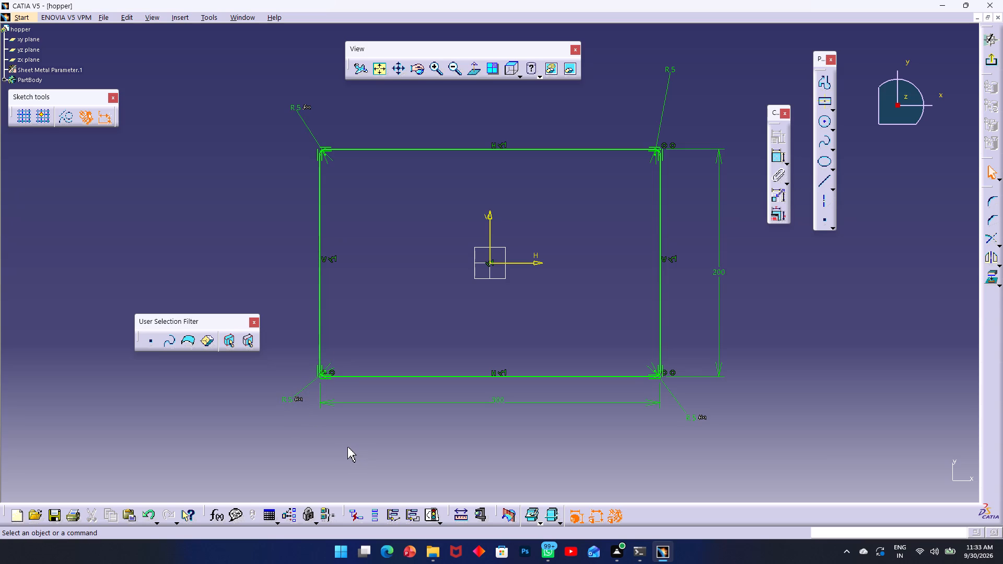
left_click(493, 450)
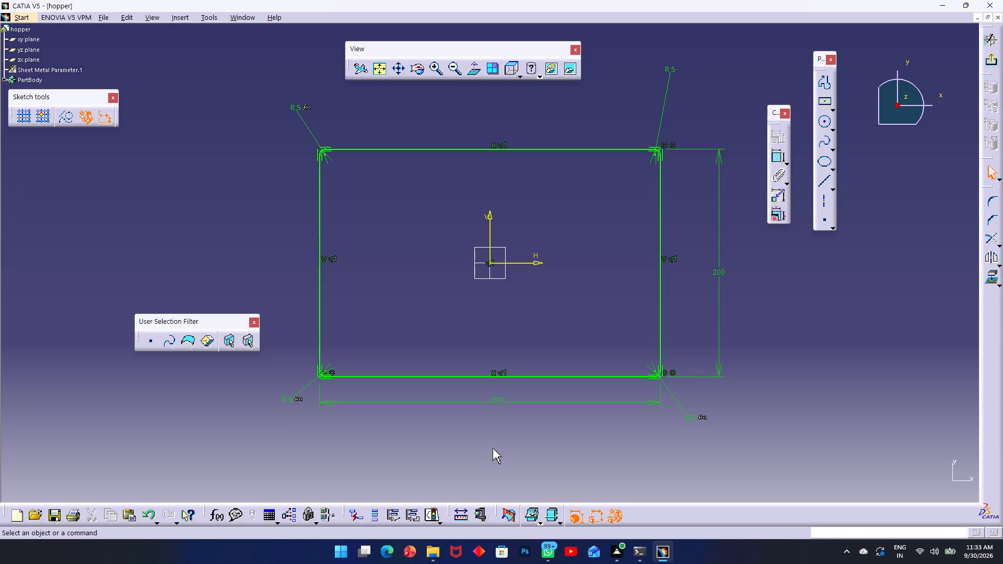
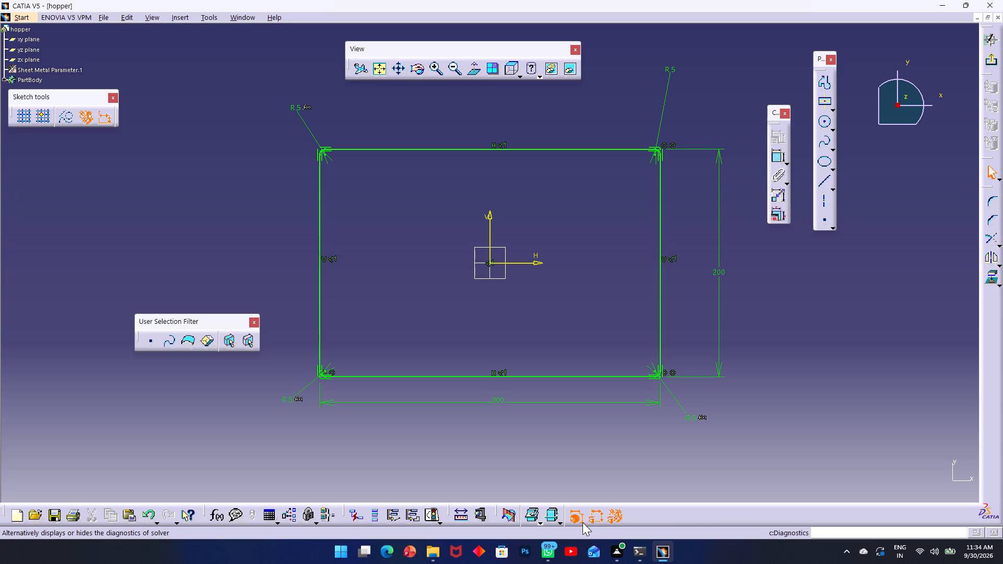
Place a sketch point on the rectangle's bottom edge, at about its midpoint.
left_click(821, 223)
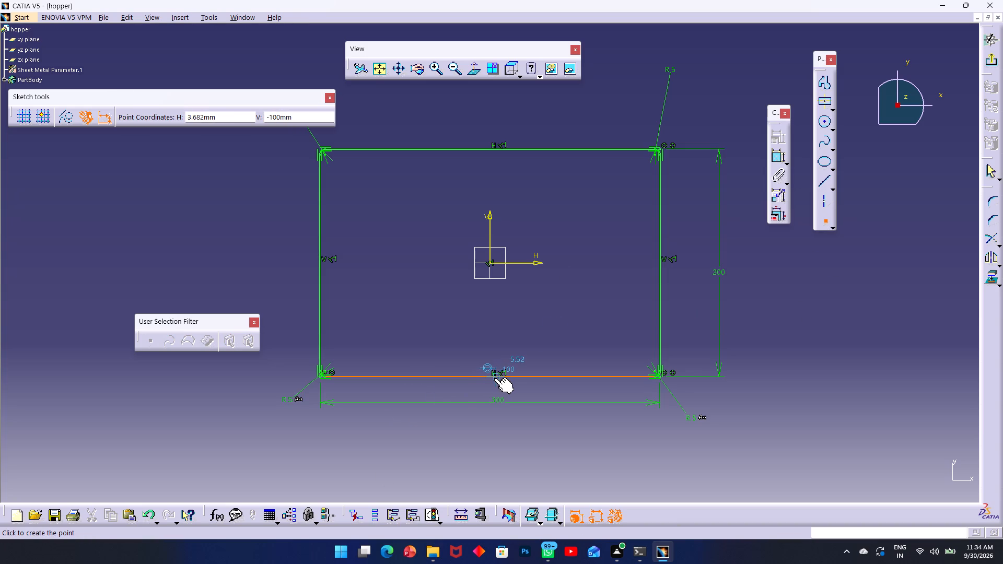
left_click(492, 379)
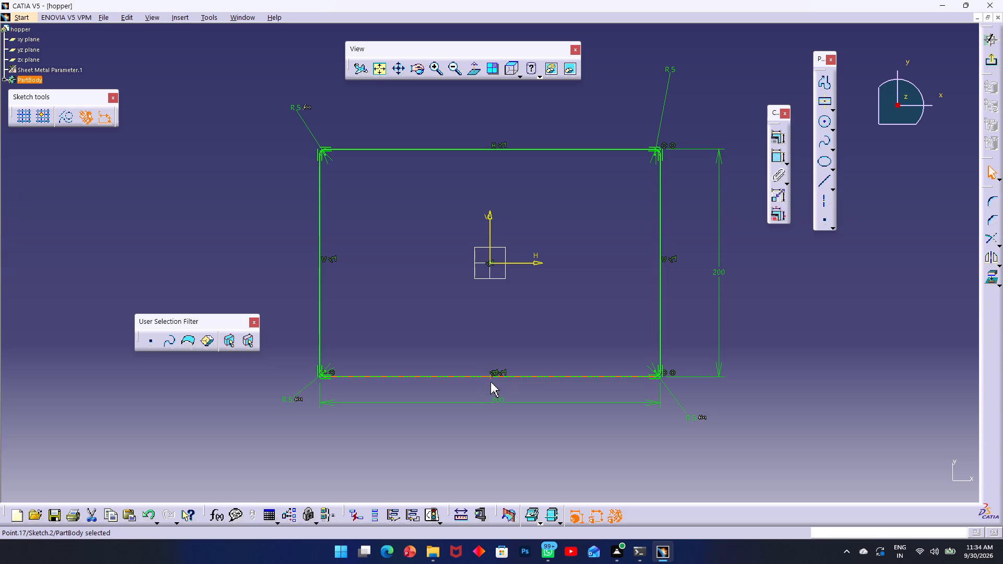
Make the point on the bottom edge an output feature and exit the sketch.
right_click(491, 377)
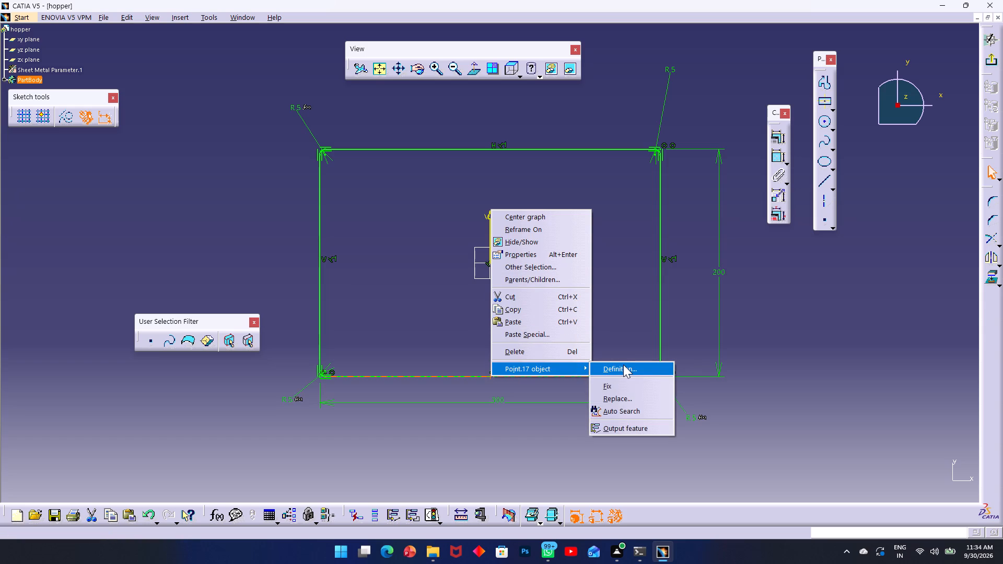
left_click(636, 427)
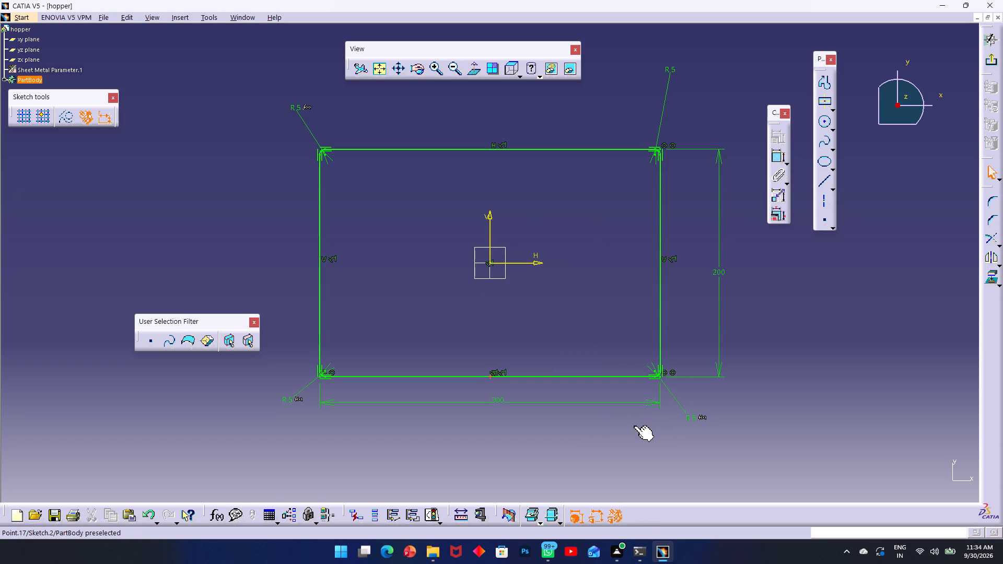
left_click(497, 337)
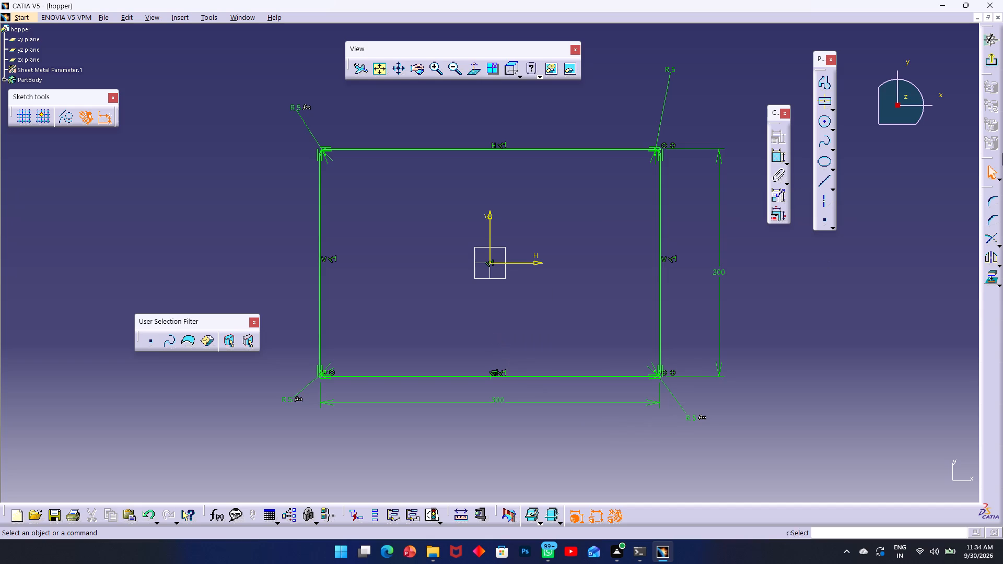
left_click(992, 66)
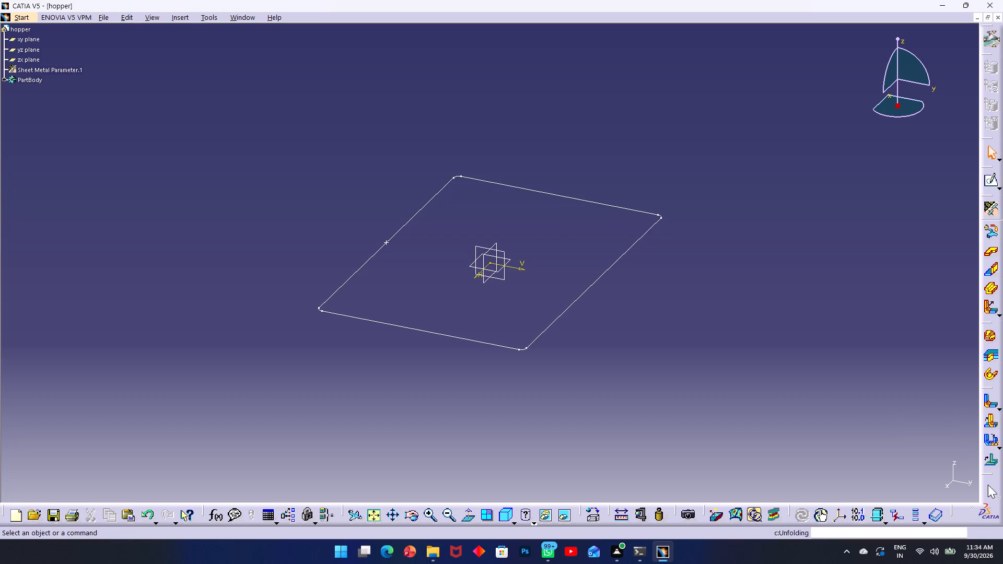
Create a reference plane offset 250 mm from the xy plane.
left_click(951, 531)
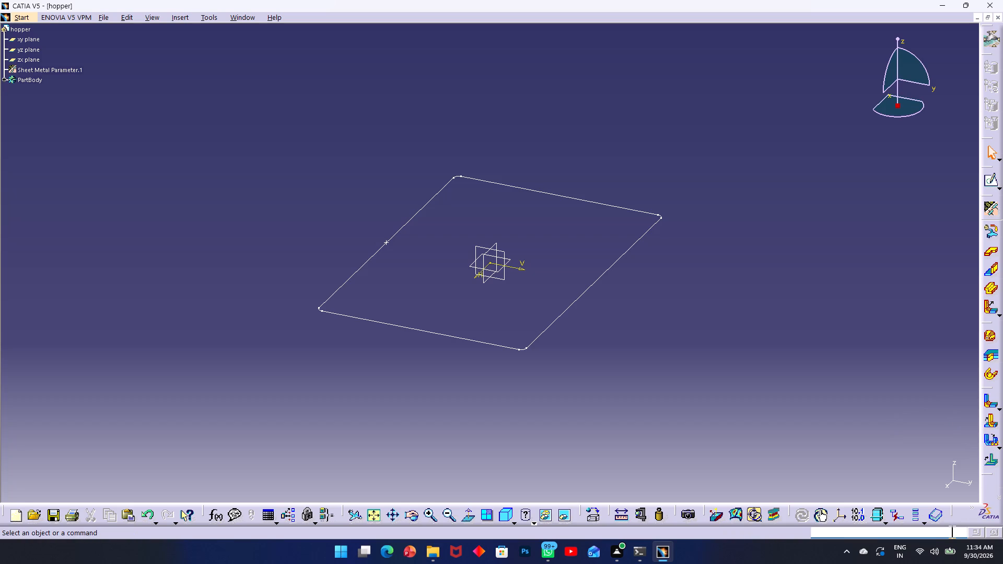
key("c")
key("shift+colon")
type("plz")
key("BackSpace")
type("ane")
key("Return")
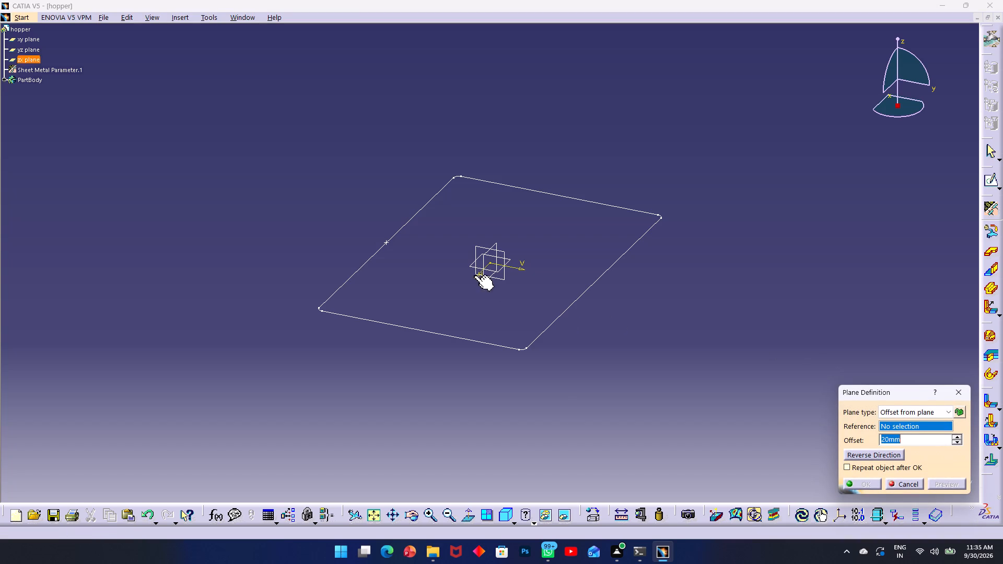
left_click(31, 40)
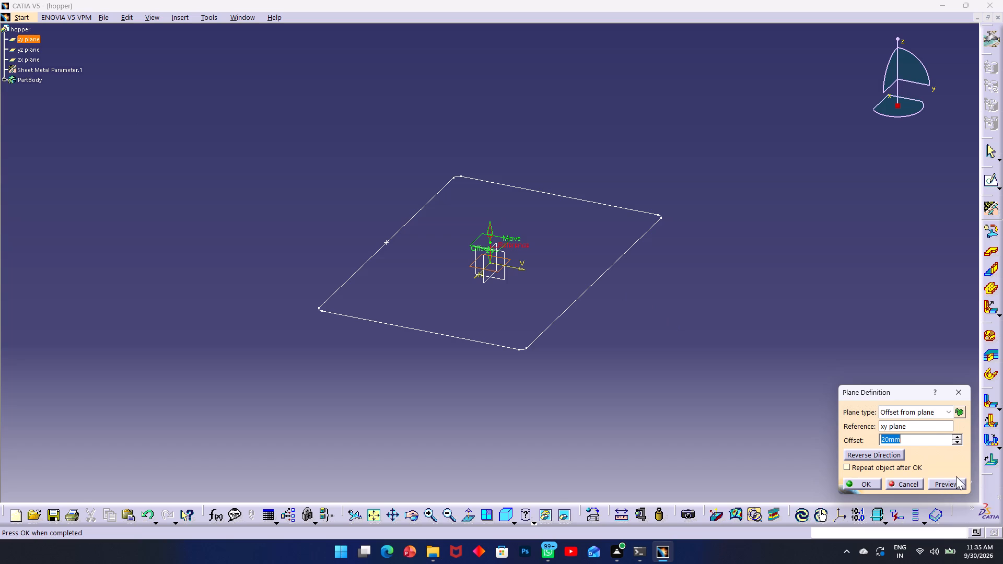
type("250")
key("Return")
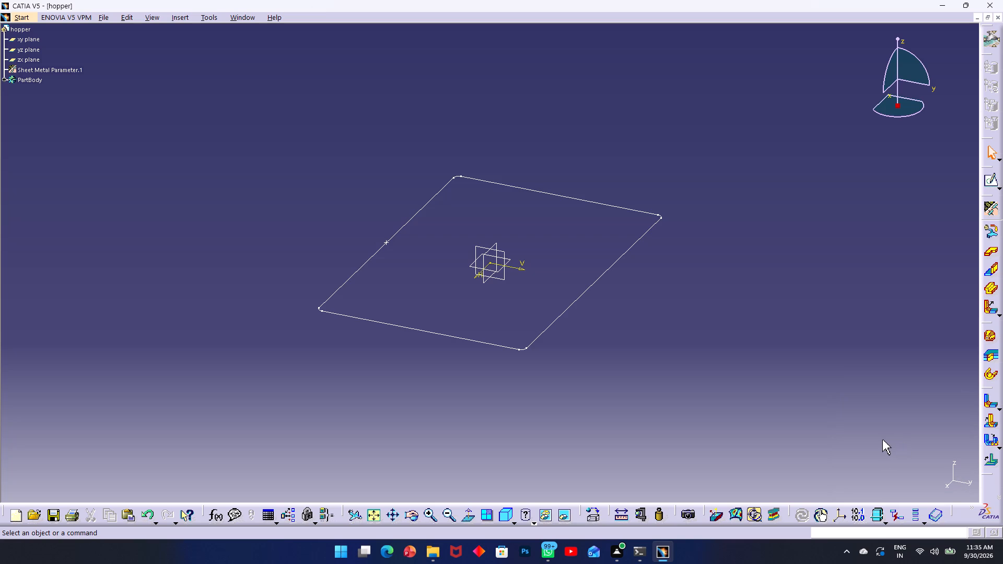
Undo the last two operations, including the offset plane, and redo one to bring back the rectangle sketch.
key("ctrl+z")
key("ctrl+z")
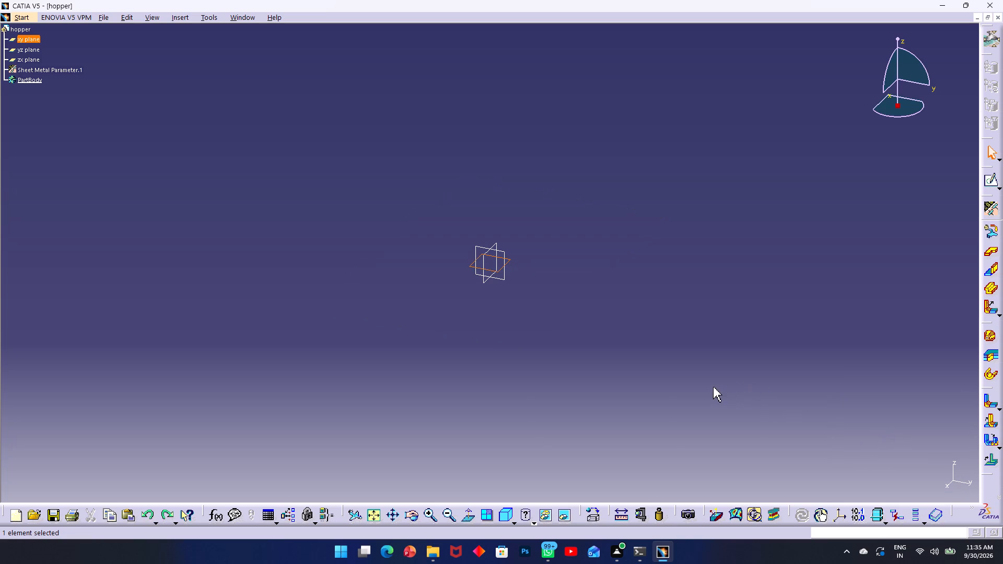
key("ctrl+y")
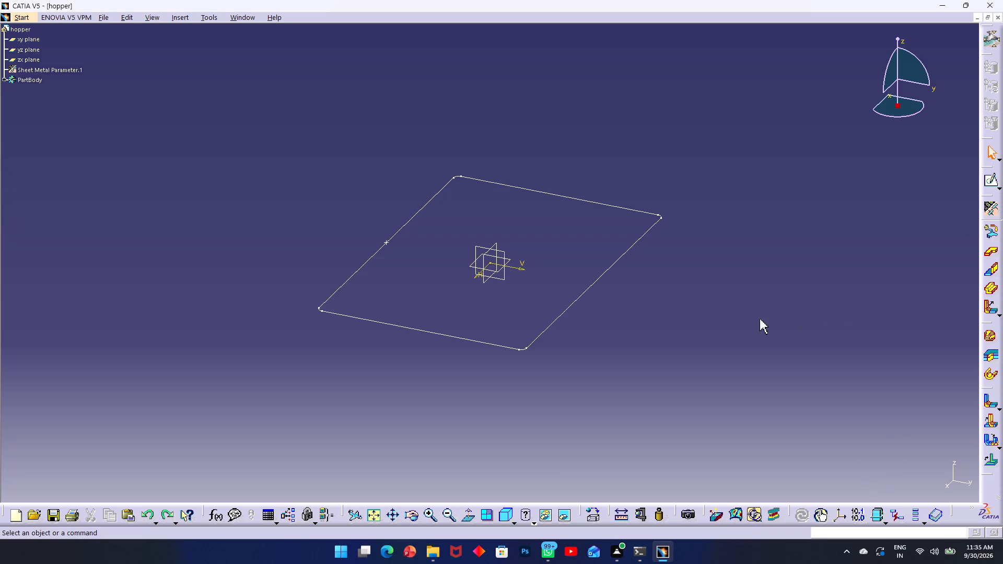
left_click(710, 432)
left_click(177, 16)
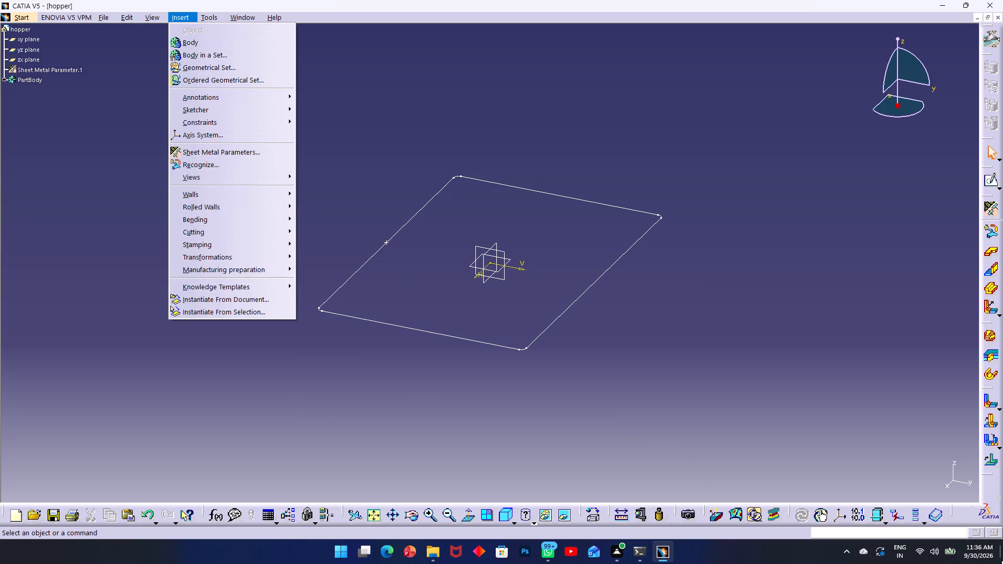
Create a reference plane offset 250 mm from the xy plane.
left_click(934, 530)
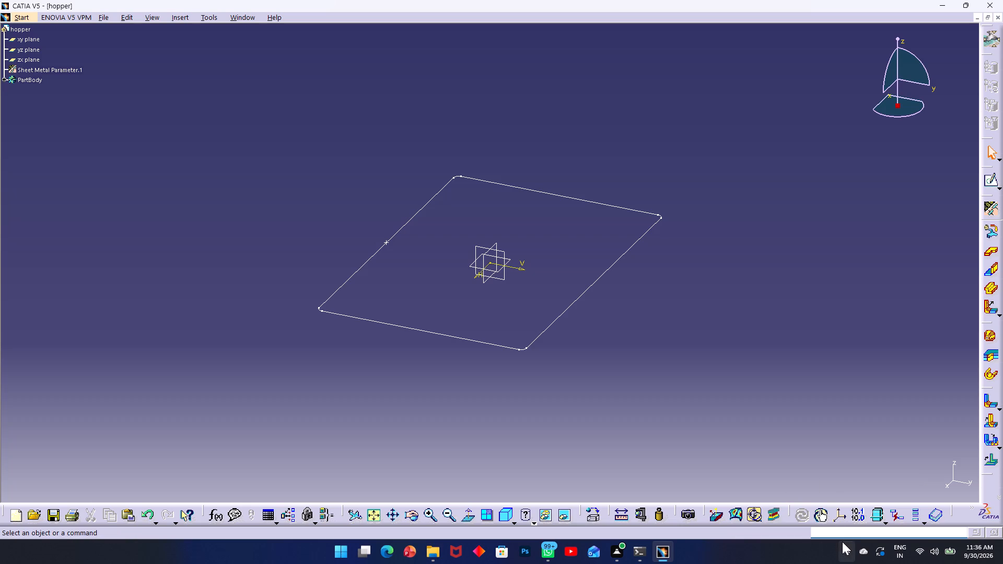
key("c")
key("shift+colon")
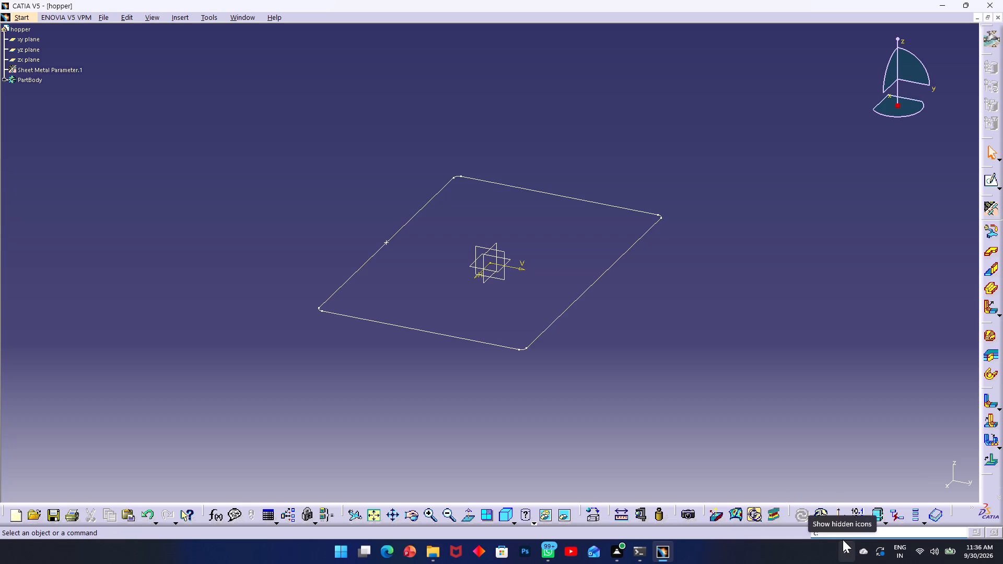
type("plane")
key("Return")
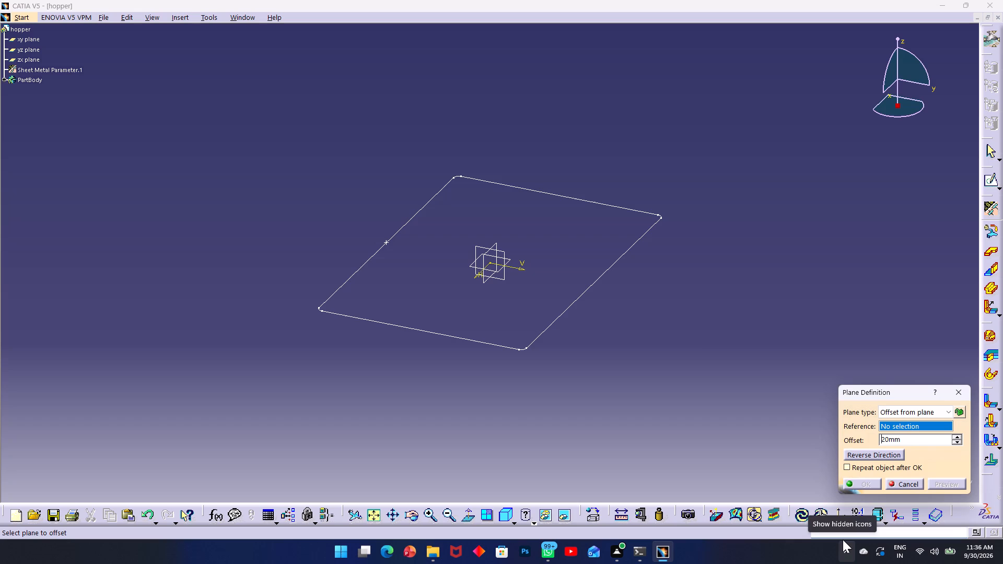
left_click(30, 39)
left_click_drag(904, 441, 853, 440)
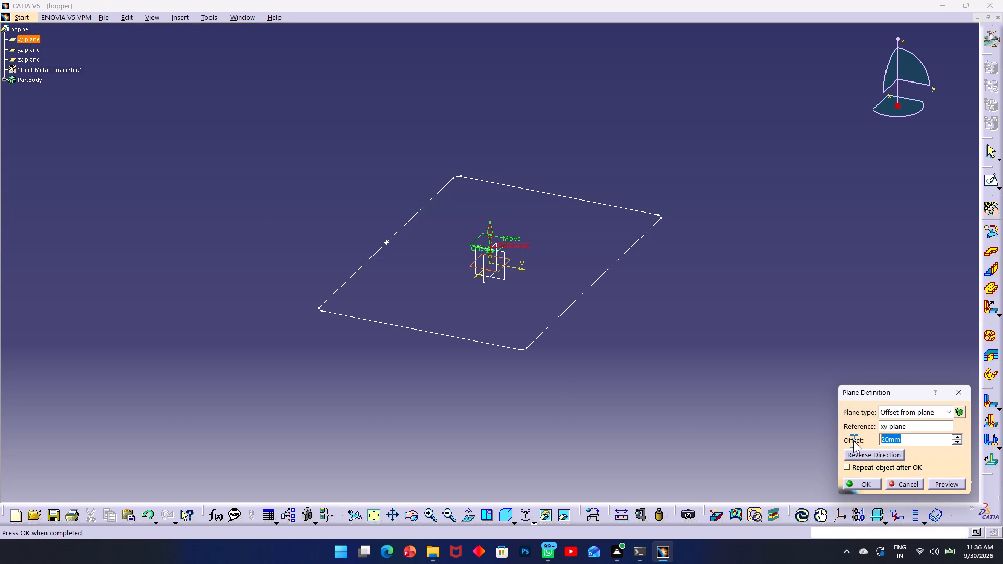
type("250")
left_click(648, 416)
left_click(867, 489)
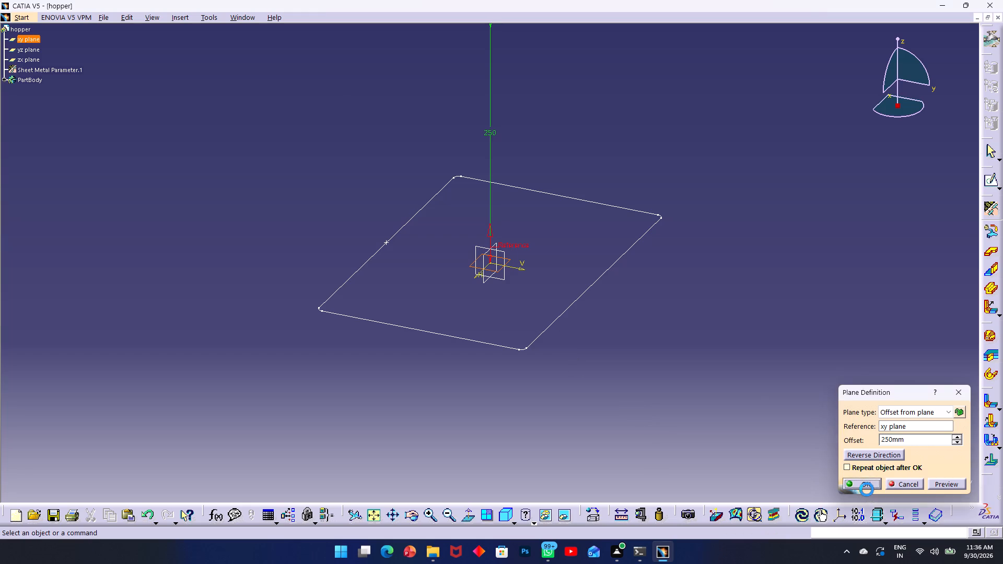
Start a new sketch on the offset plane above the rectangle.
middle_click_drag(648, 293, 682, 428)
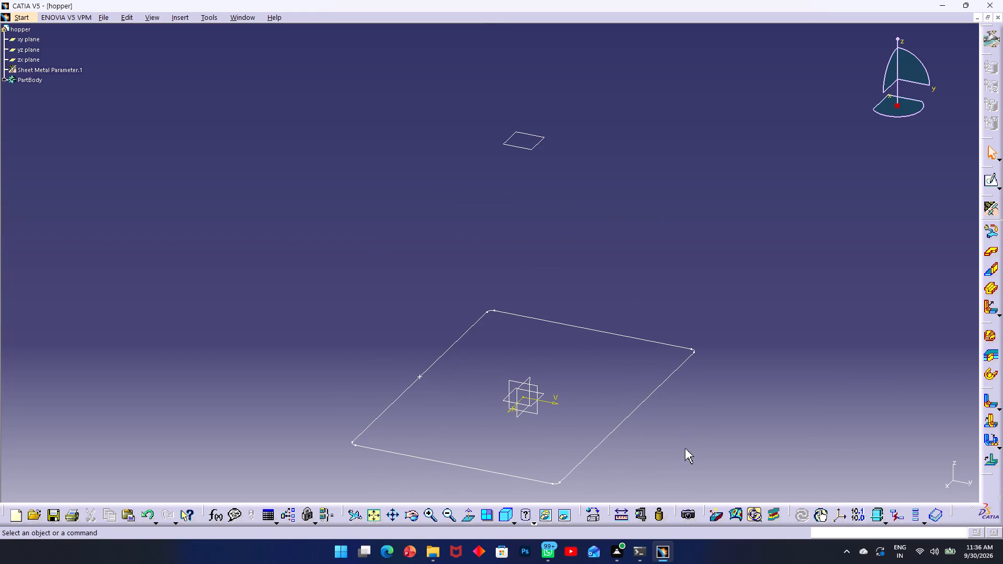
left_click(992, 182)
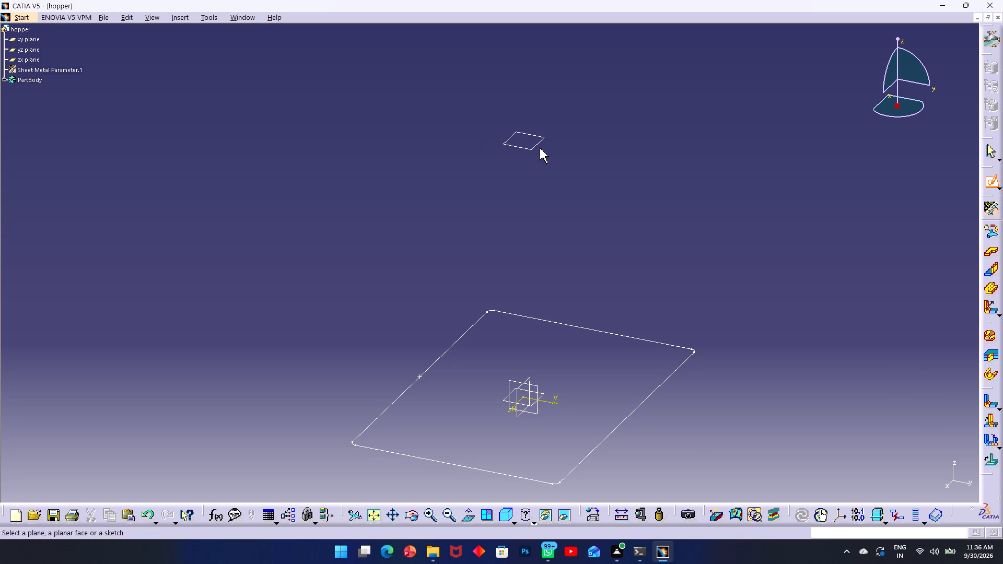
left_click(537, 145)
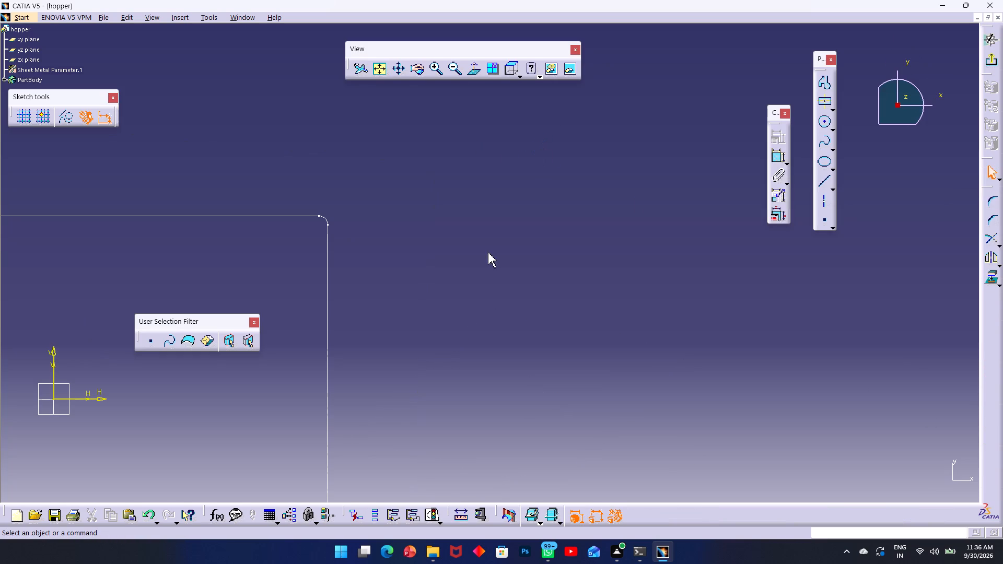
middle_click_drag(450, 305, 781, 205)
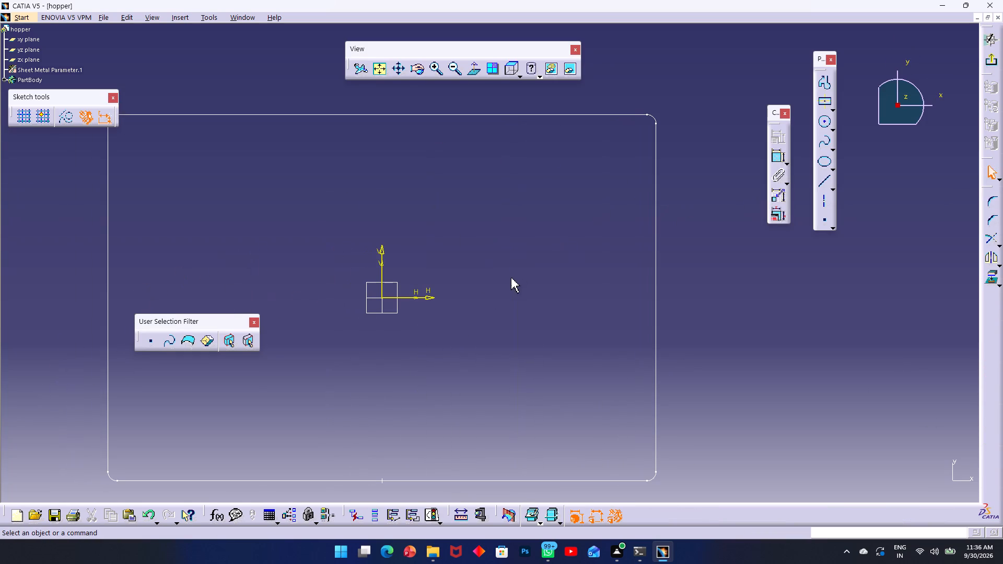
middle_click_drag(498, 282, 553, 267)
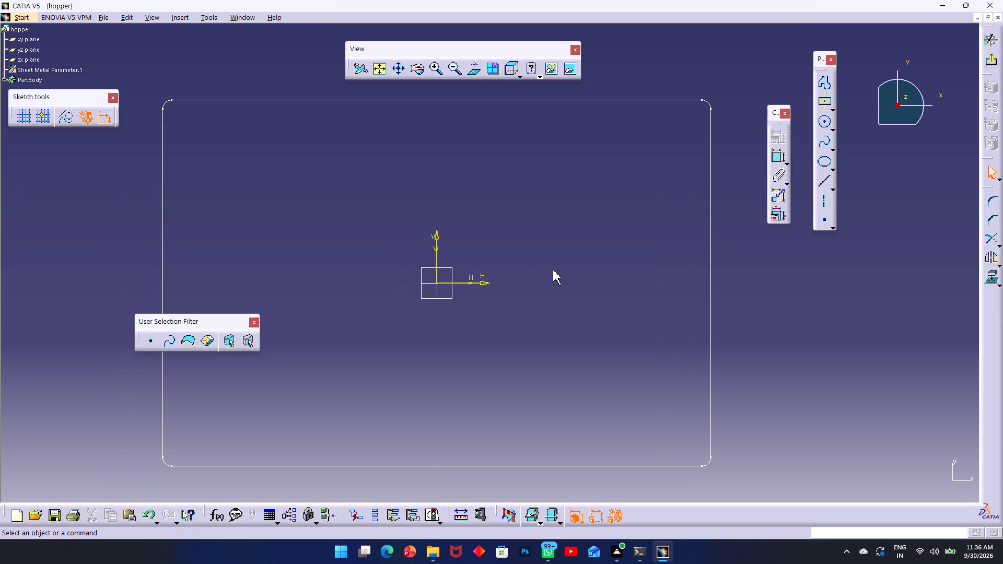
Sketch a circle about 62 mm in diameter centred on the sketch origin.
left_click_drag(825, 119, 831, 117)
left_click(437, 283)
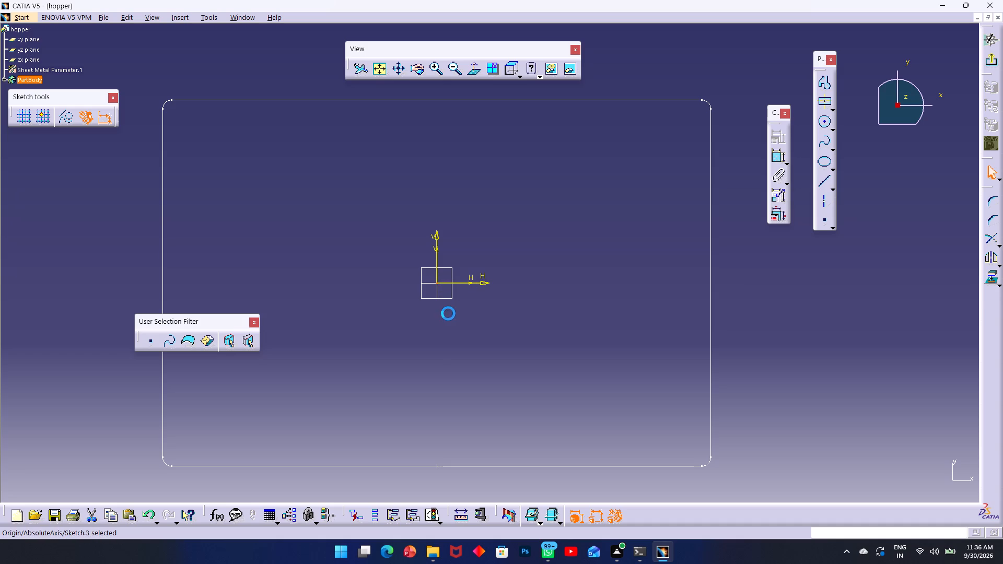
left_click(829, 125)
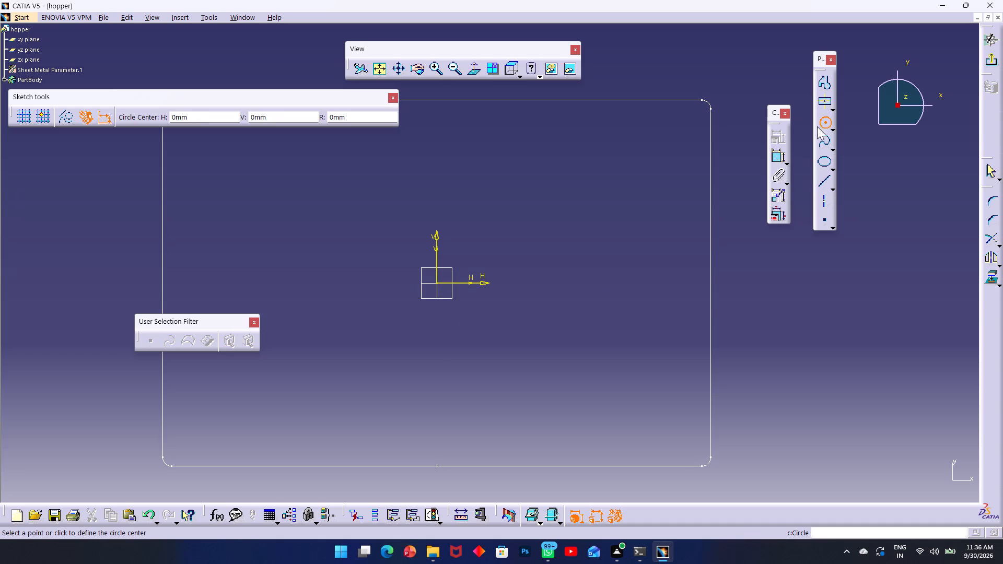
left_click(437, 283)
left_click(492, 299)
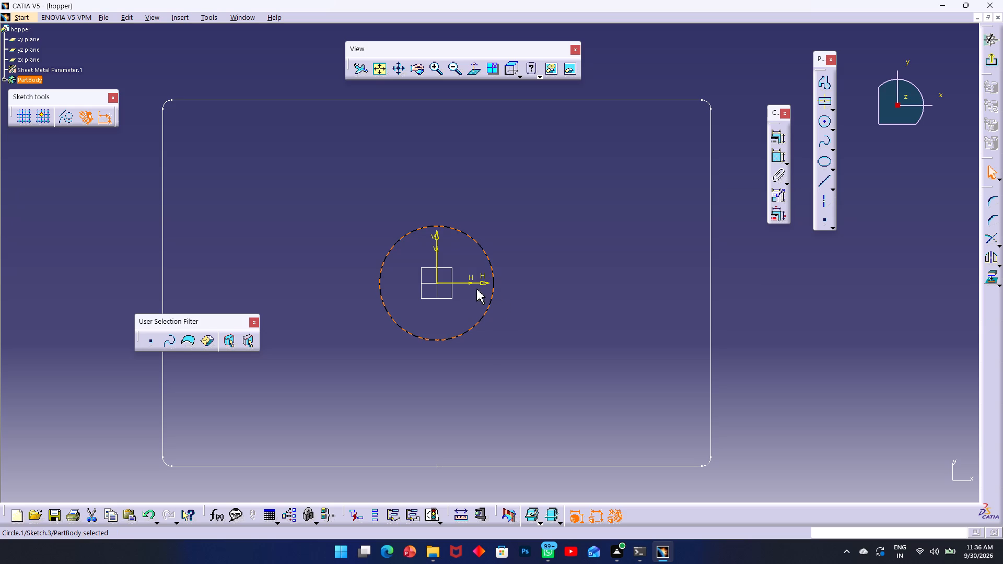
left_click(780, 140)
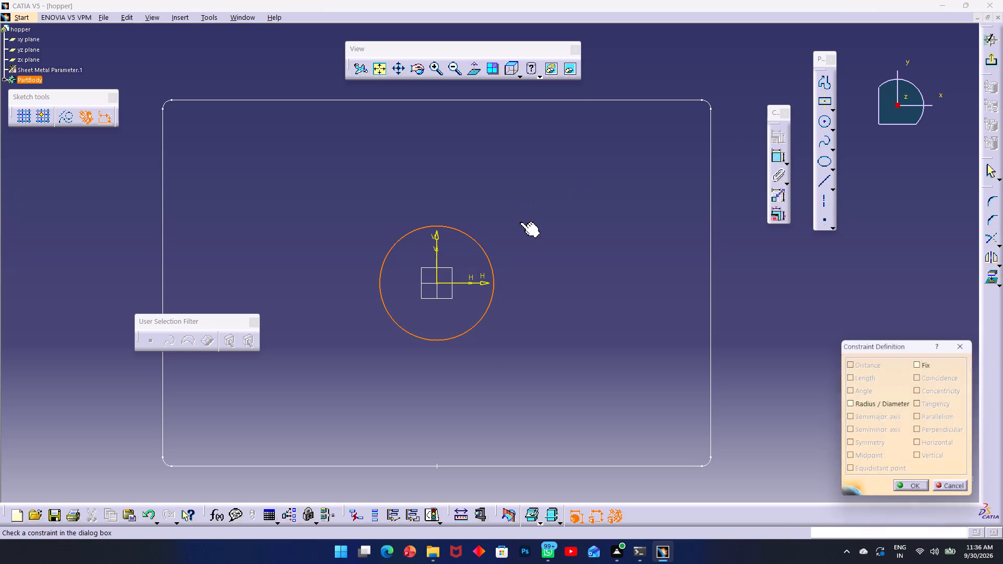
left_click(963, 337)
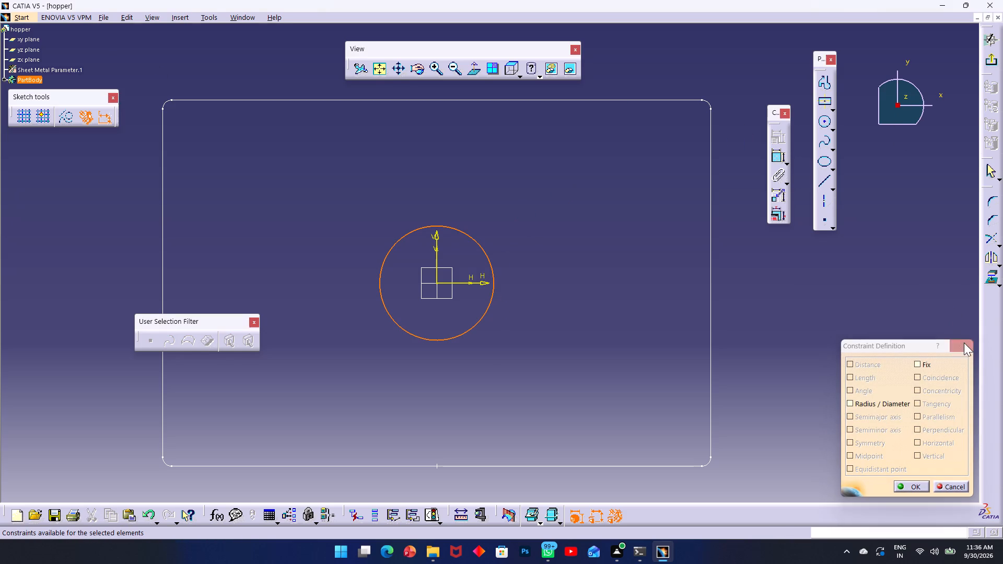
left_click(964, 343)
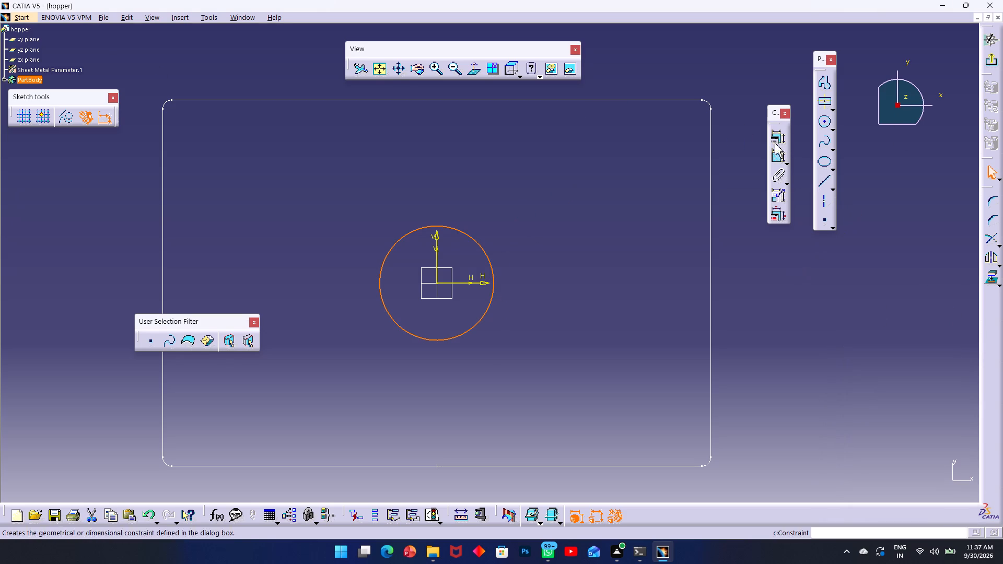
Constrain the circle's diameter to 100 mm.
left_click(780, 160)
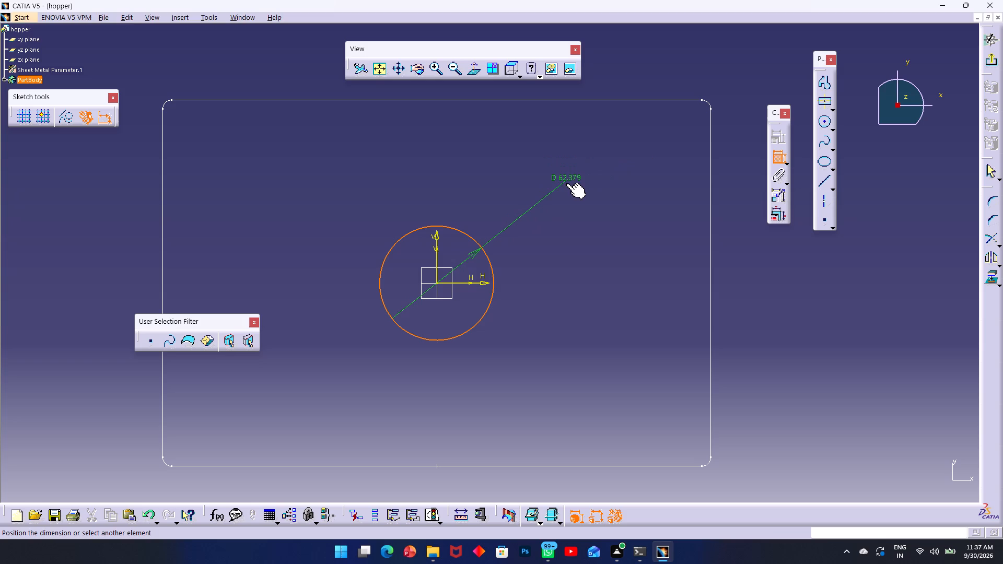
left_click(566, 184)
double_click(566, 180)
type("100")
key("Return")
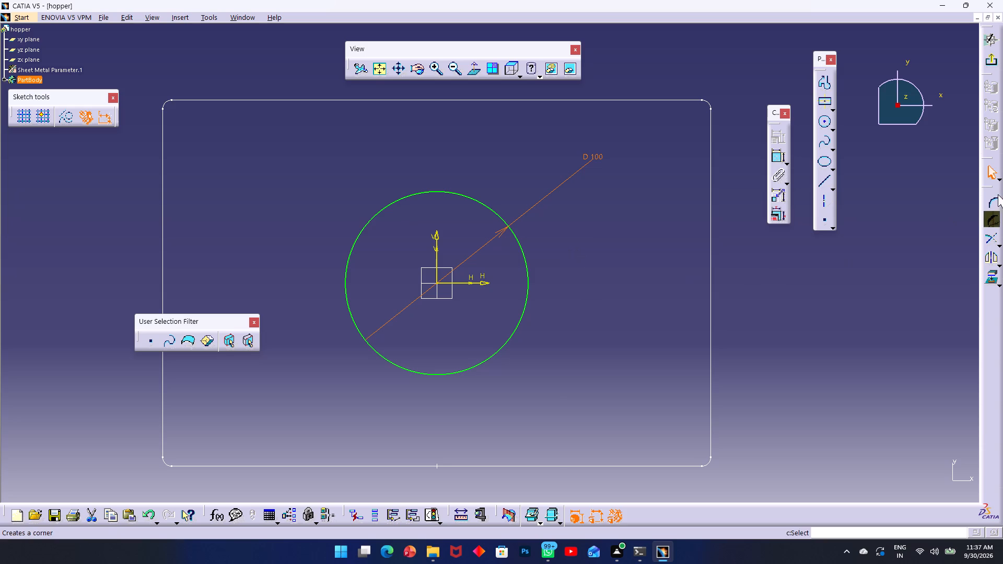
Place four points on the circle where it crosses the horizontal and vertical sketch axes.
double_click(820, 220)
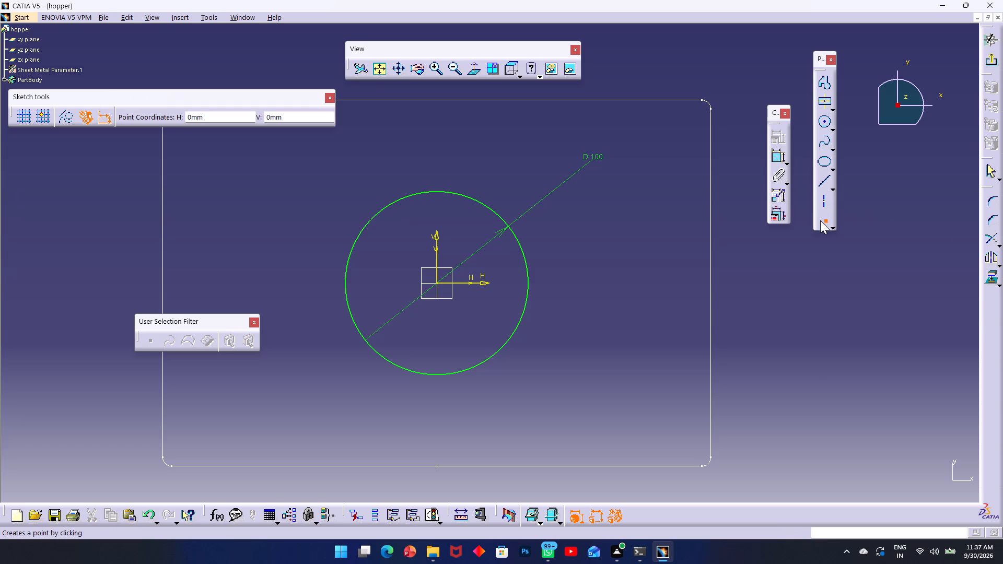
left_click(823, 222)
double_click(823, 222)
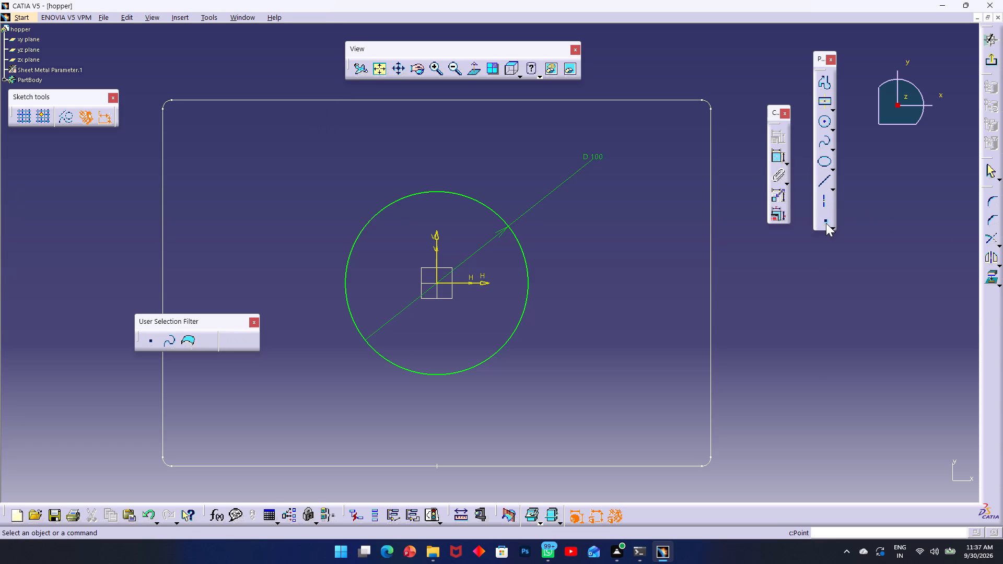
double_click(826, 223)
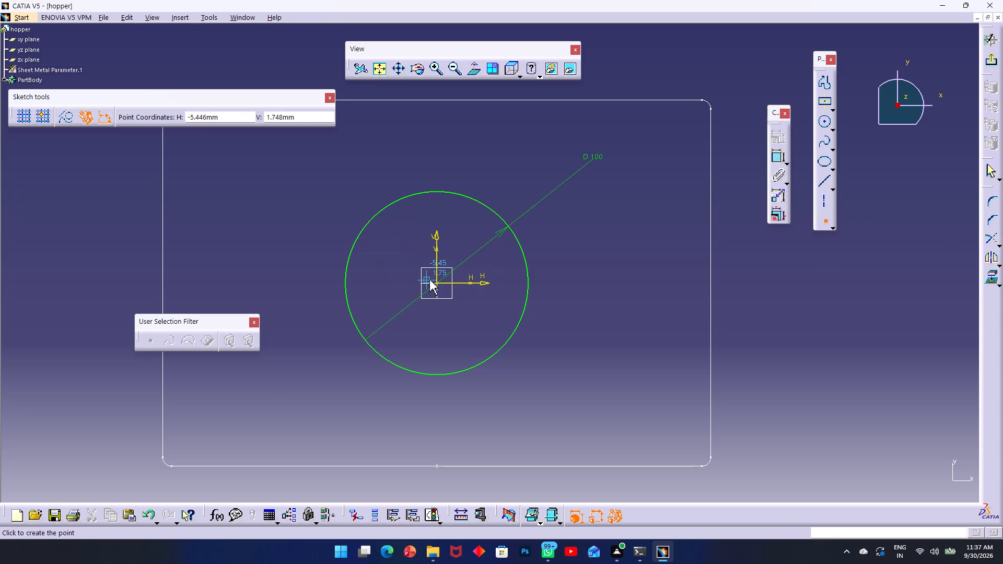
left_click(528, 285)
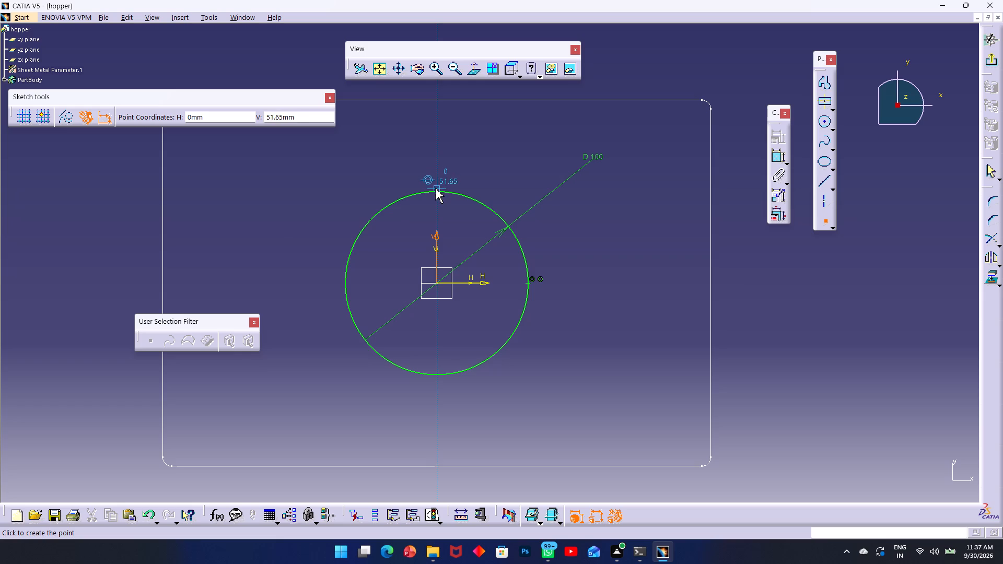
left_click(436, 192)
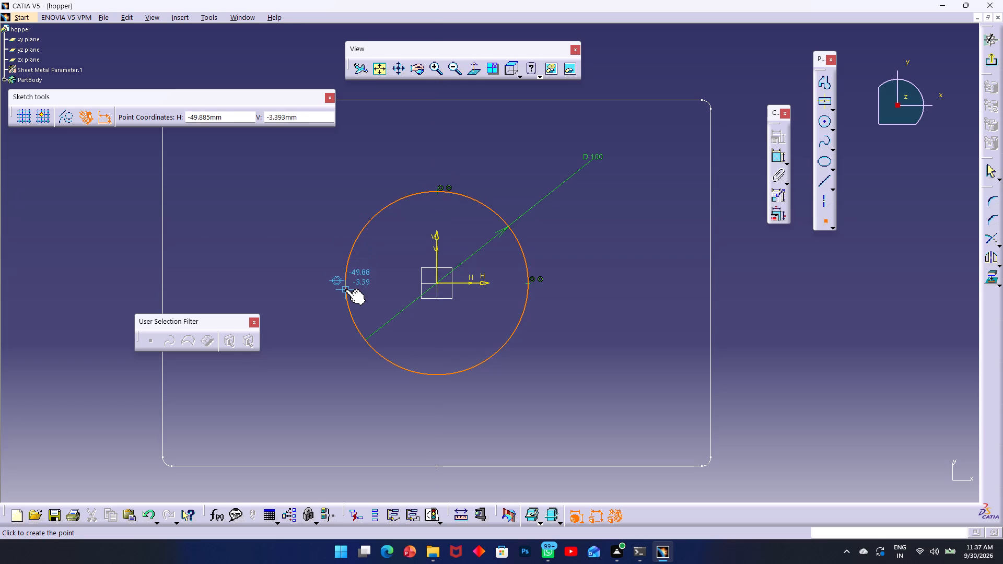
left_click(345, 282)
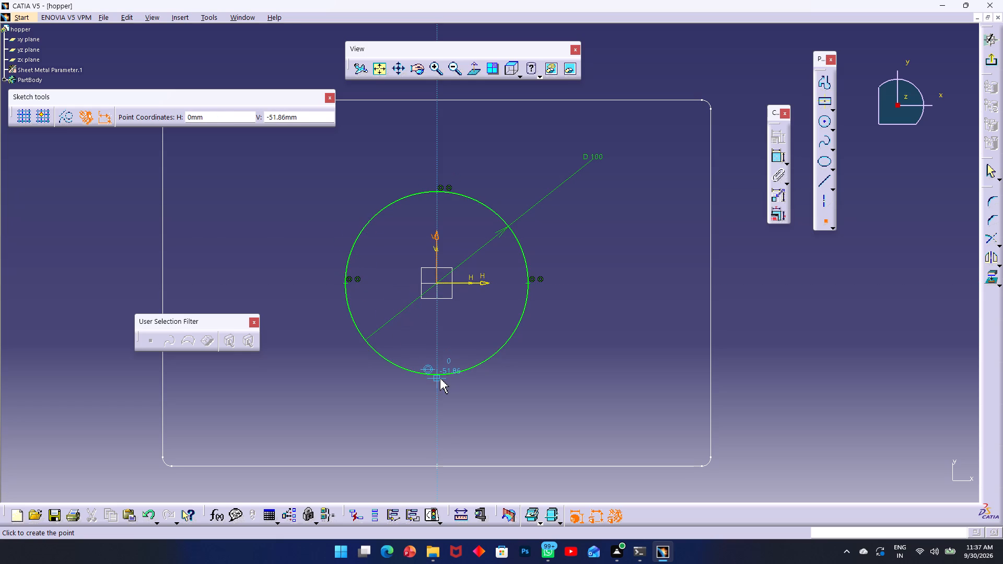
left_click(436, 374)
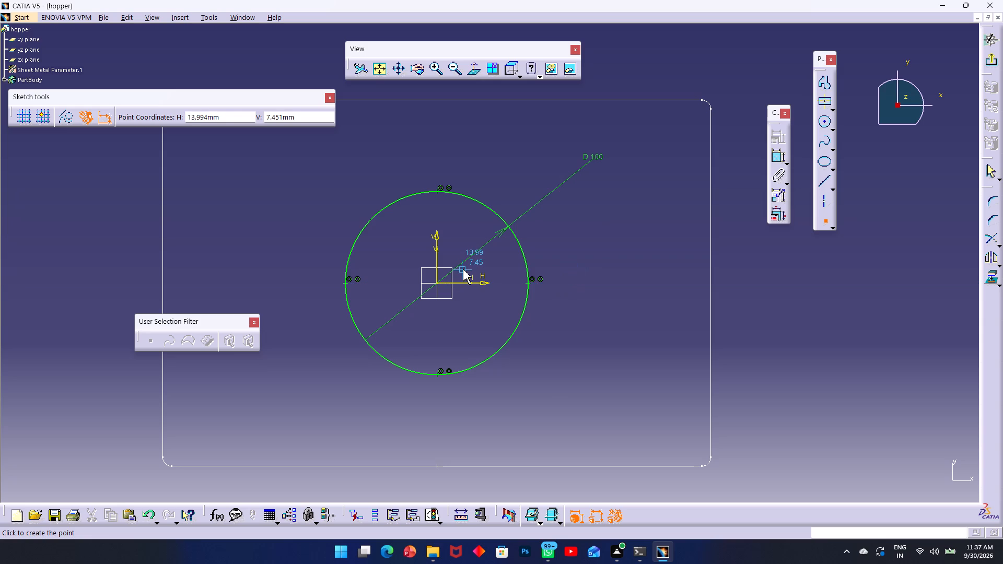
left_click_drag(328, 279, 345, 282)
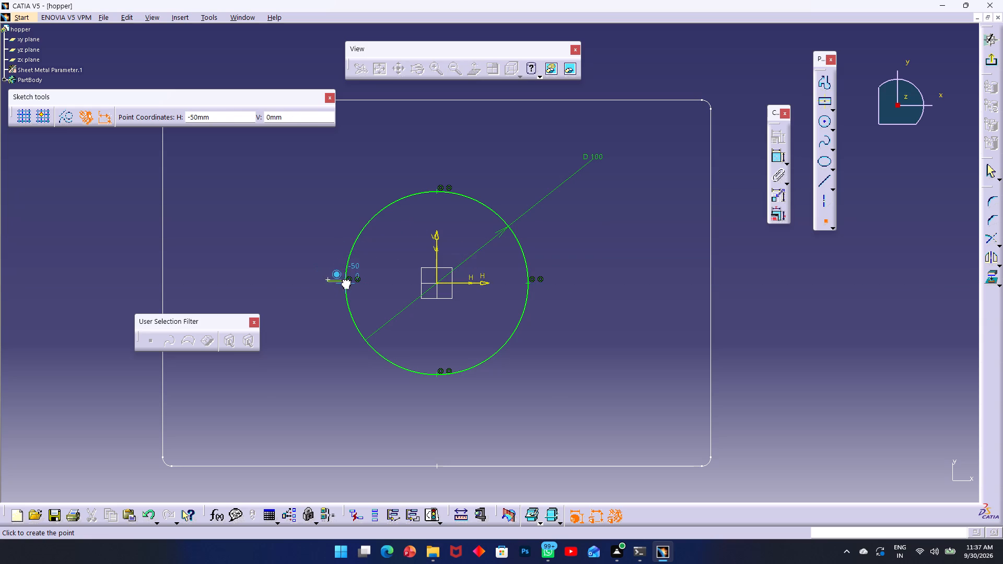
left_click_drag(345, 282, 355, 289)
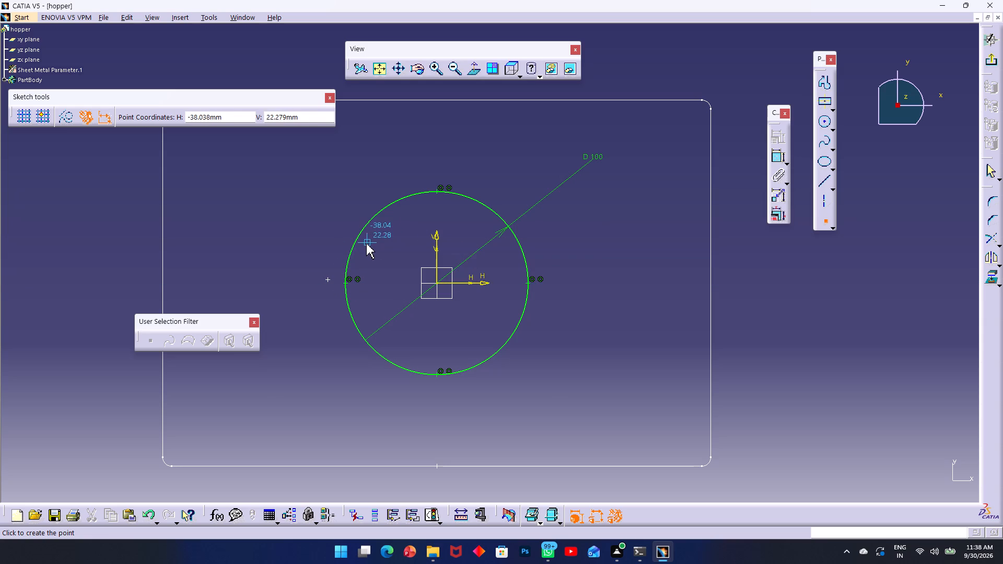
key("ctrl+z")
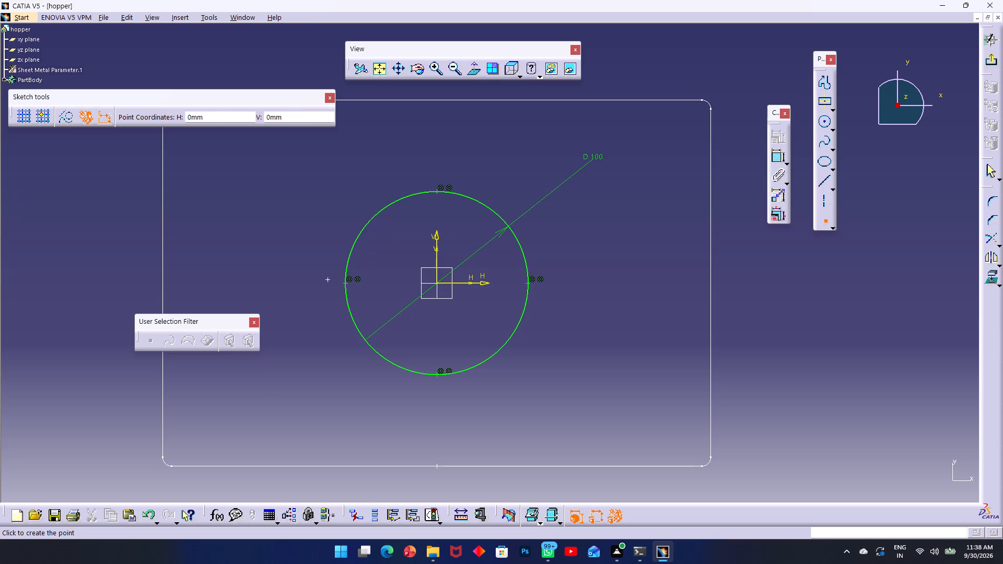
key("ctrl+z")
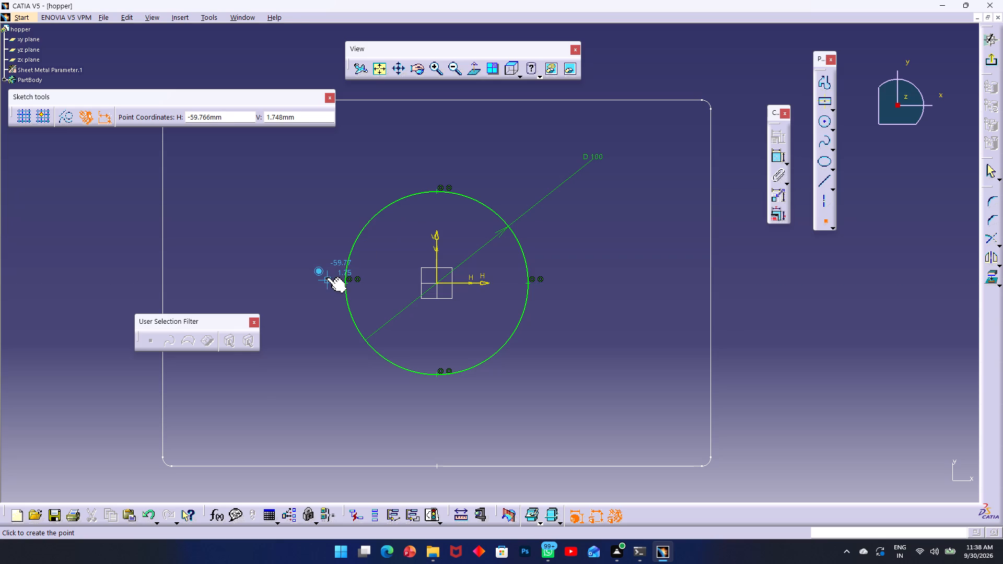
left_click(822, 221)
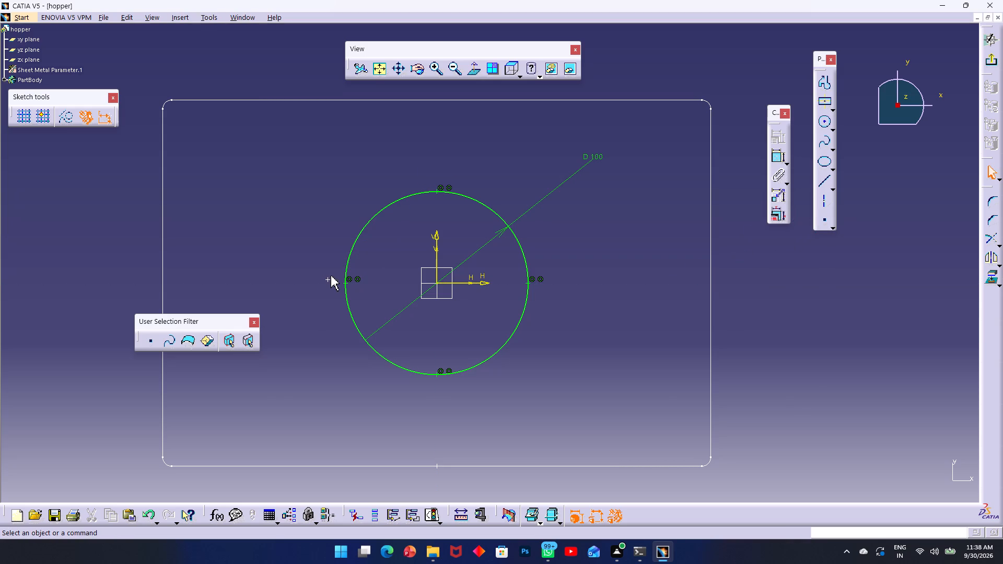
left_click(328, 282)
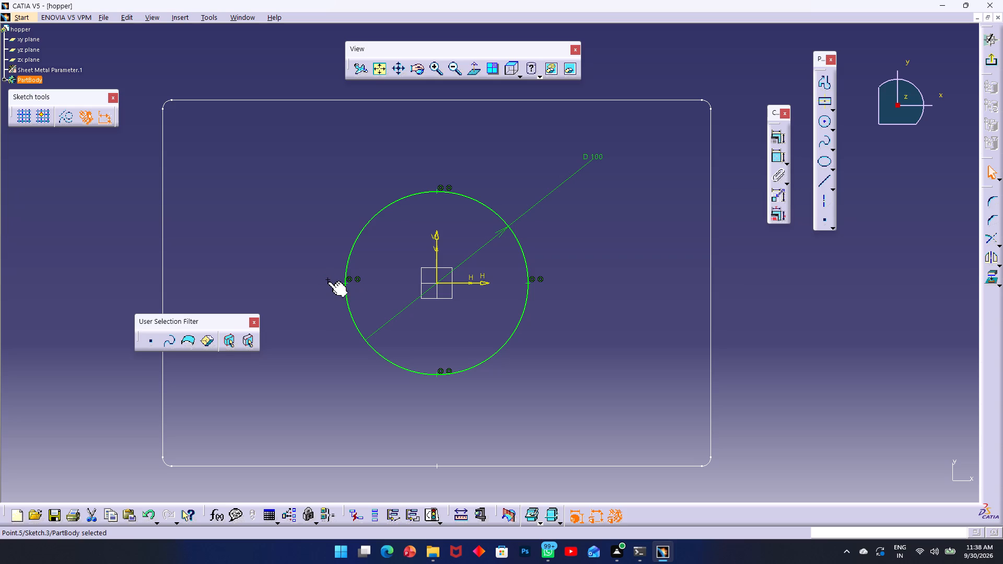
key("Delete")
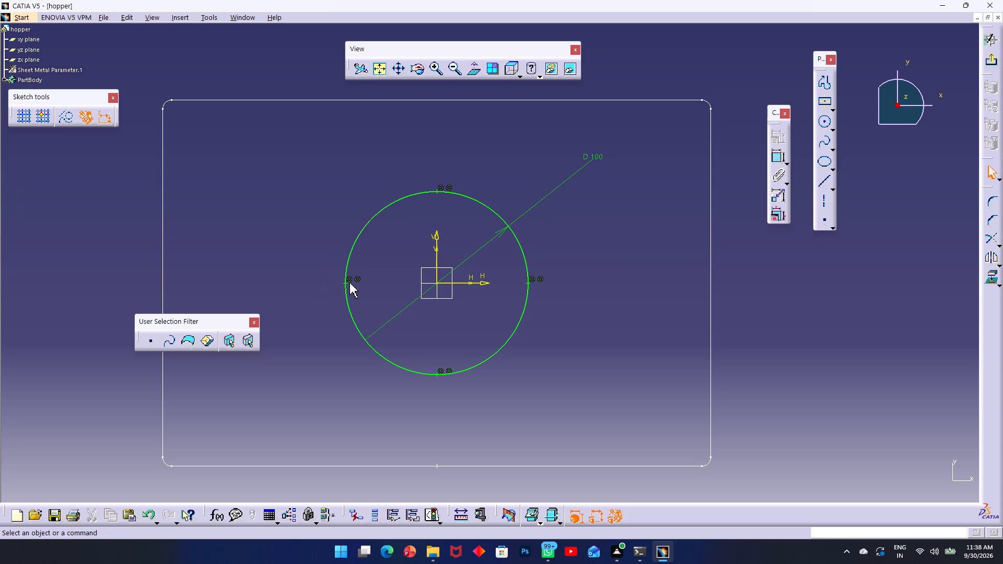
Convert the four points on the circle into output features and exit the sketch.
left_click_drag(332, 277, 363, 288)
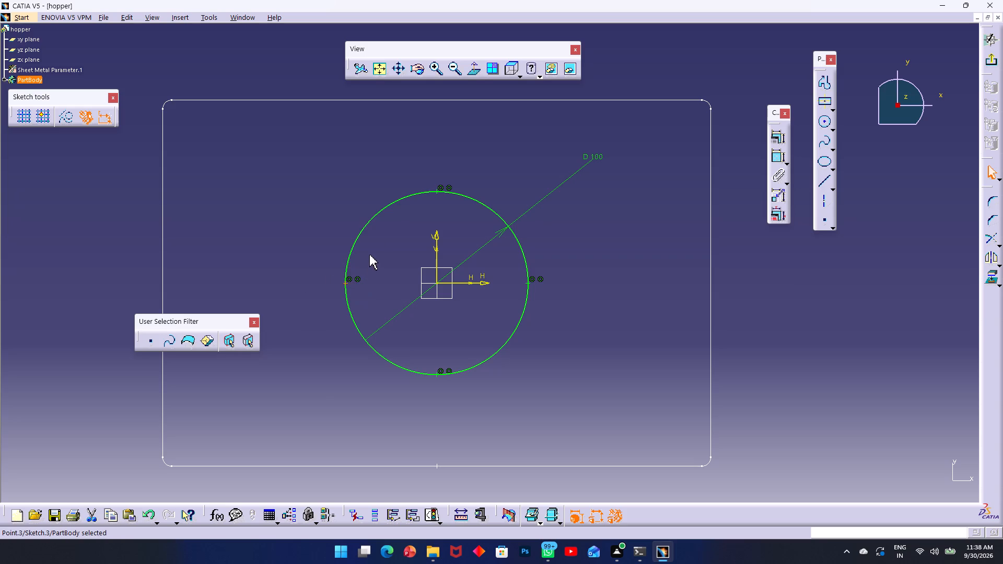
left_click_drag(430, 183, 442, 201, "ctrl")
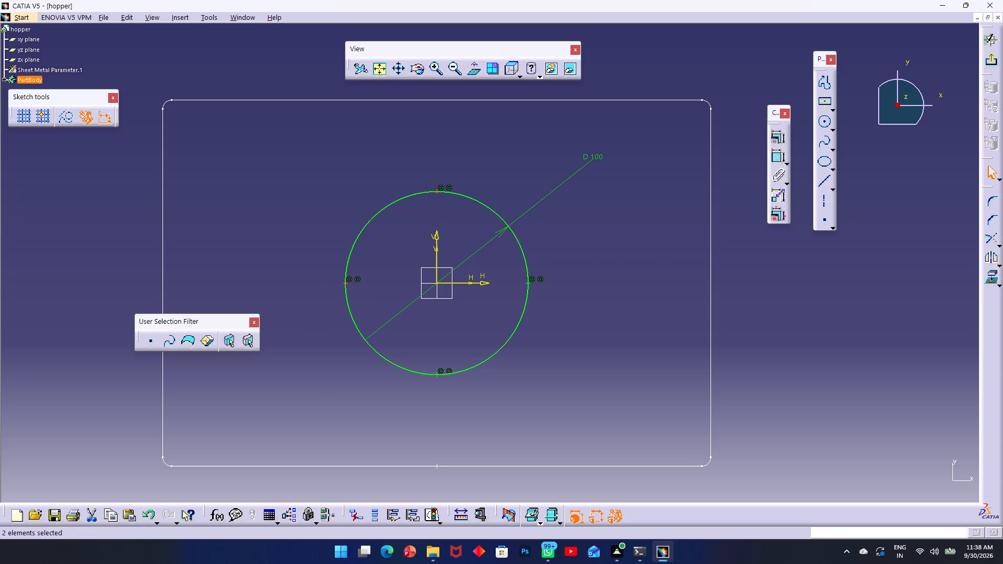
left_click_drag(522, 281, 543, 288, "ctrl")
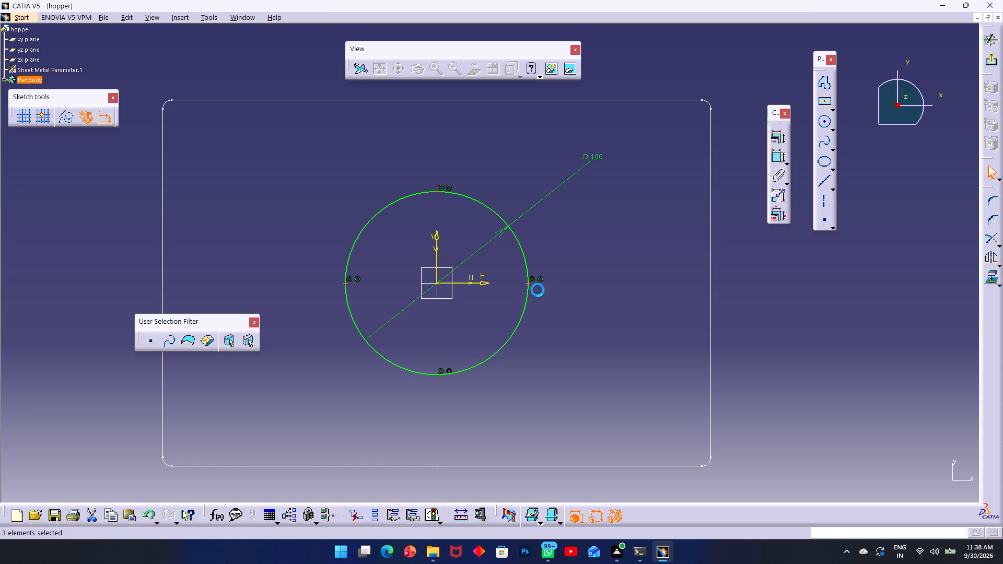
left_click_drag(429, 367, 442, 381, "ctrl")
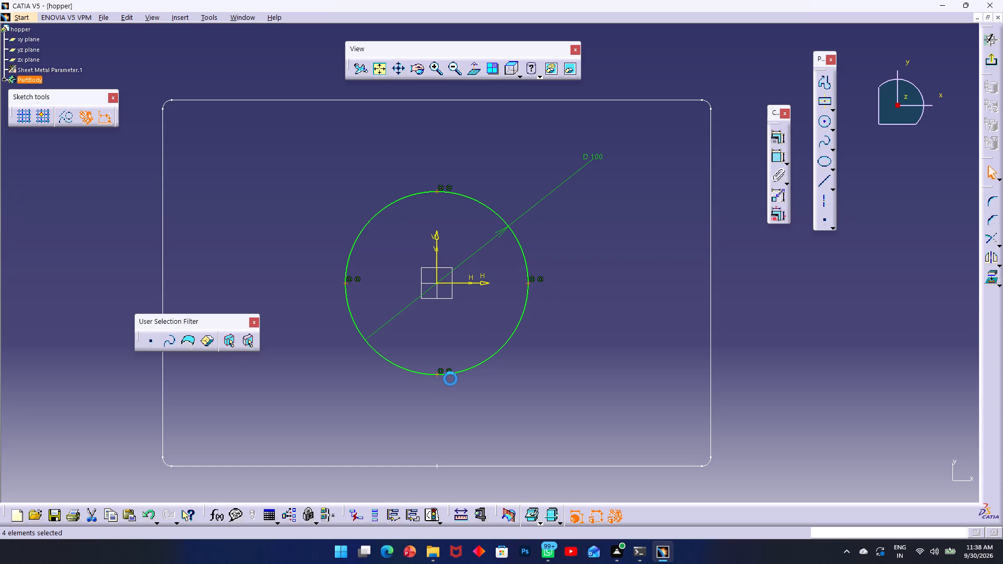
right_click(585, 273)
right_click_drag(593, 303, 586, 310)
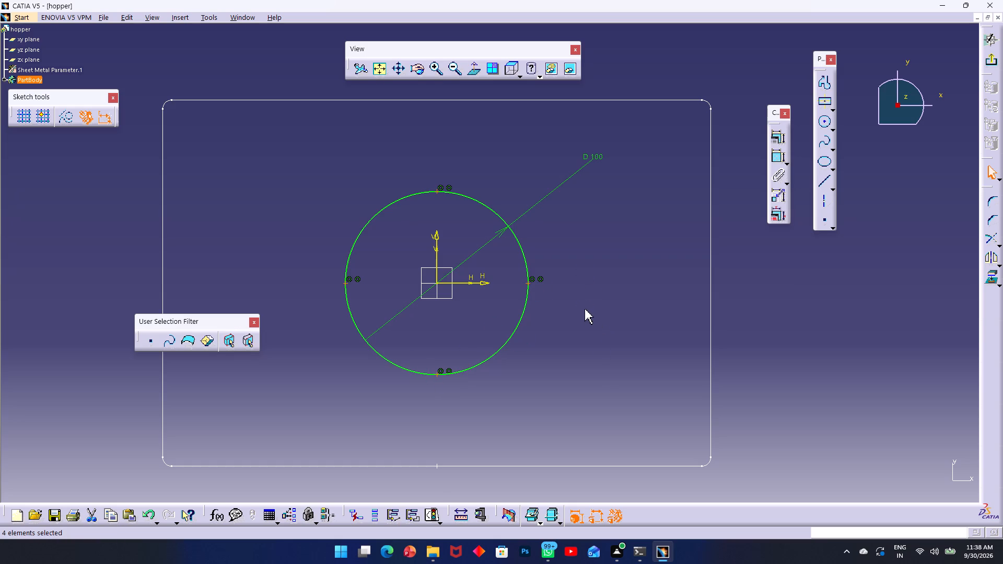
right_click(585, 309)
right_click(529, 285)
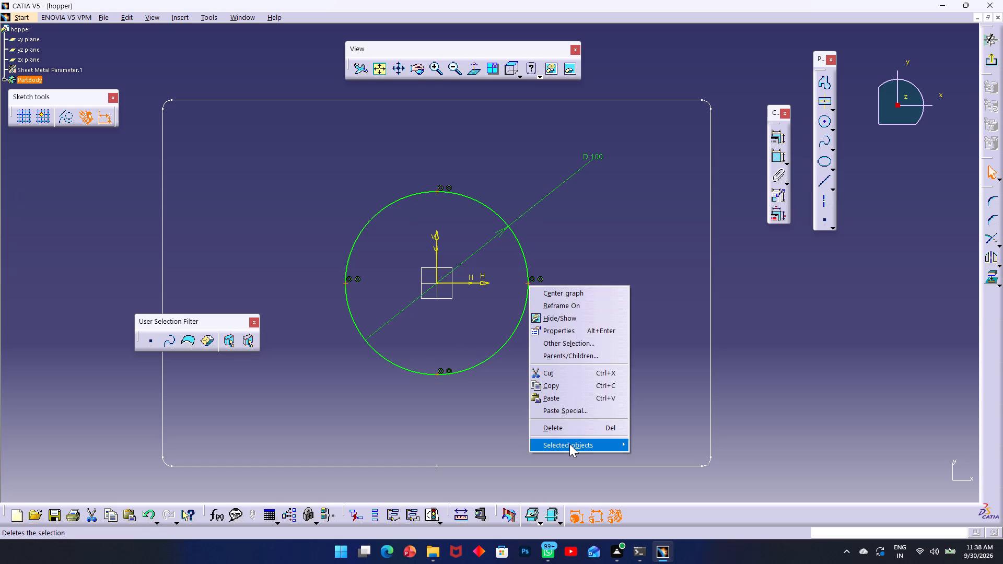
left_click(663, 490)
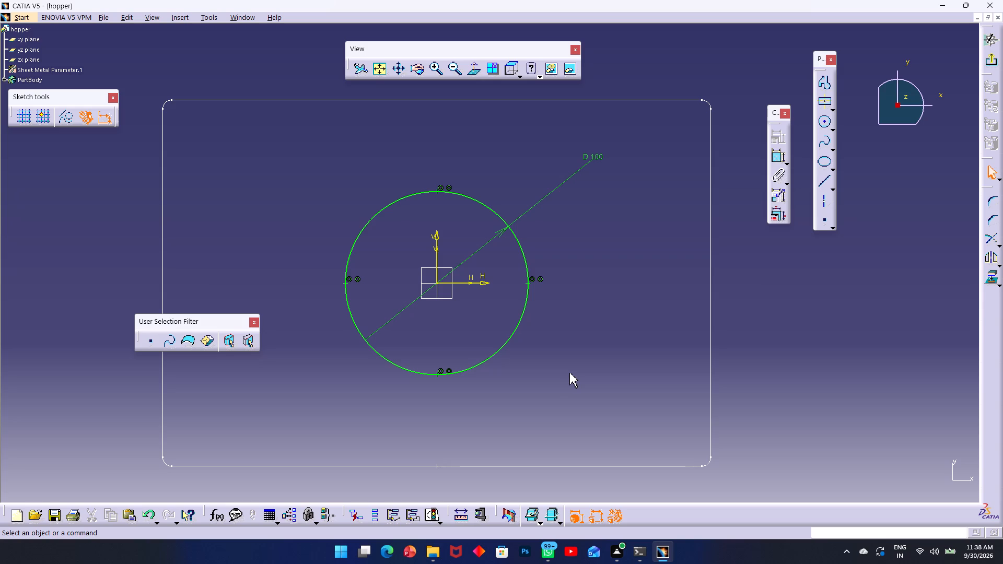
right_click(529, 285)
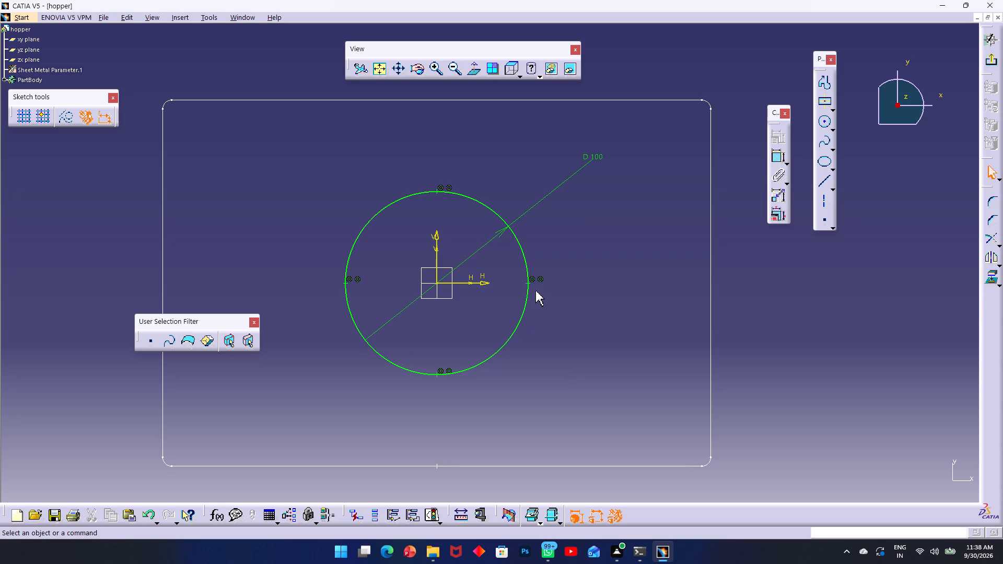
right_click(528, 283)
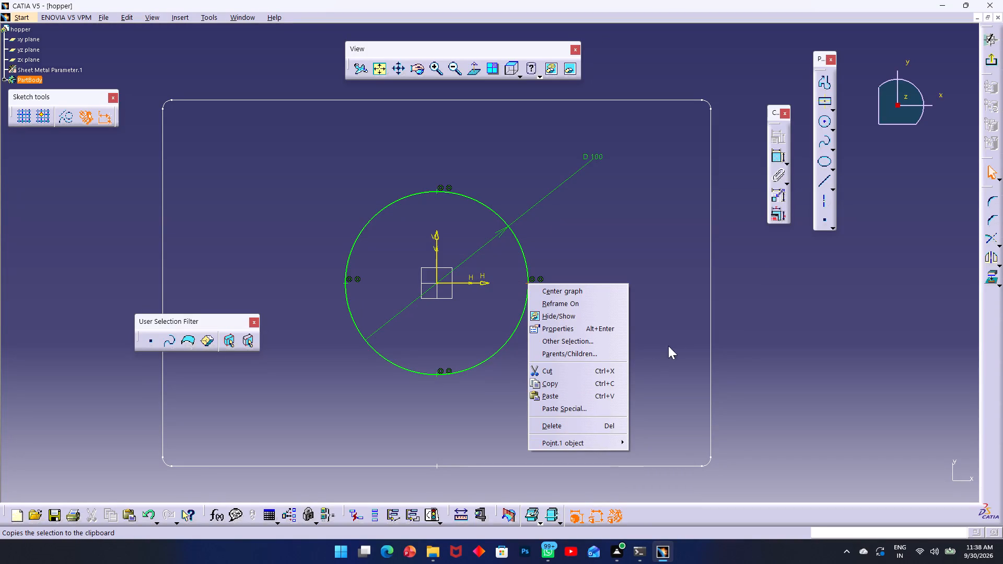
left_click(678, 331)
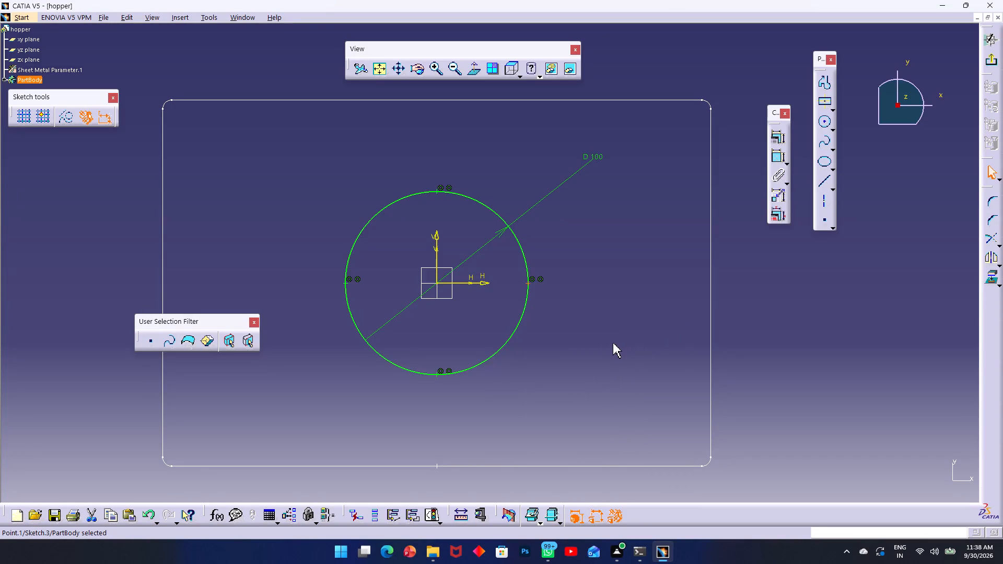
left_click(986, 64)
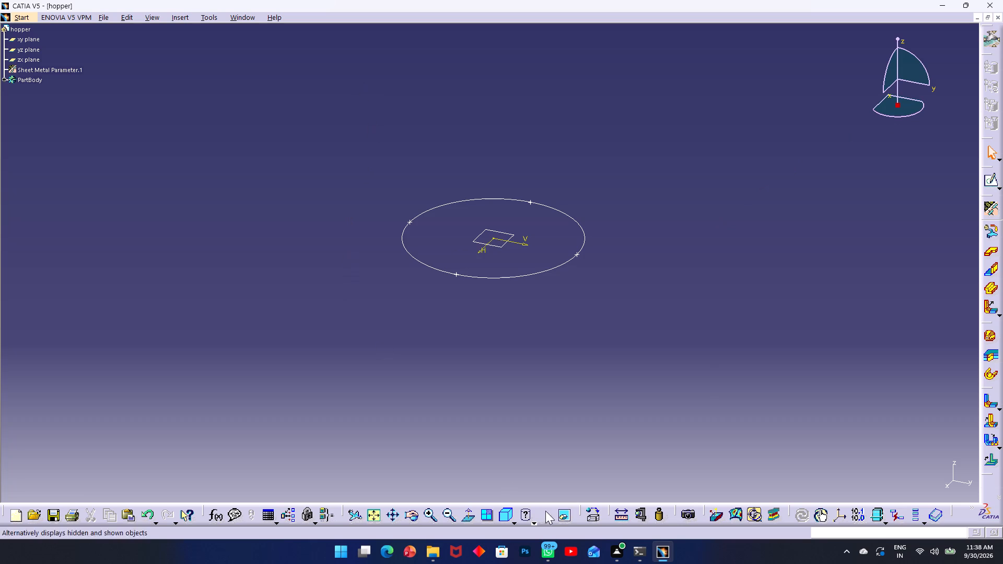
Create a point-point line from the output point on the rectangle's side to the matching point on the circle above.
left_click(369, 513)
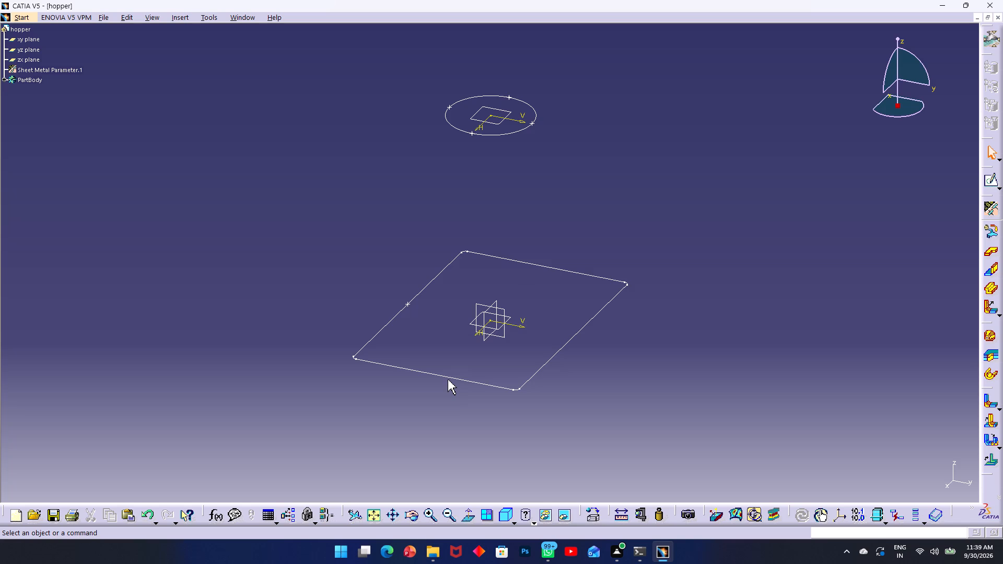
left_click(884, 536)
type("c:")
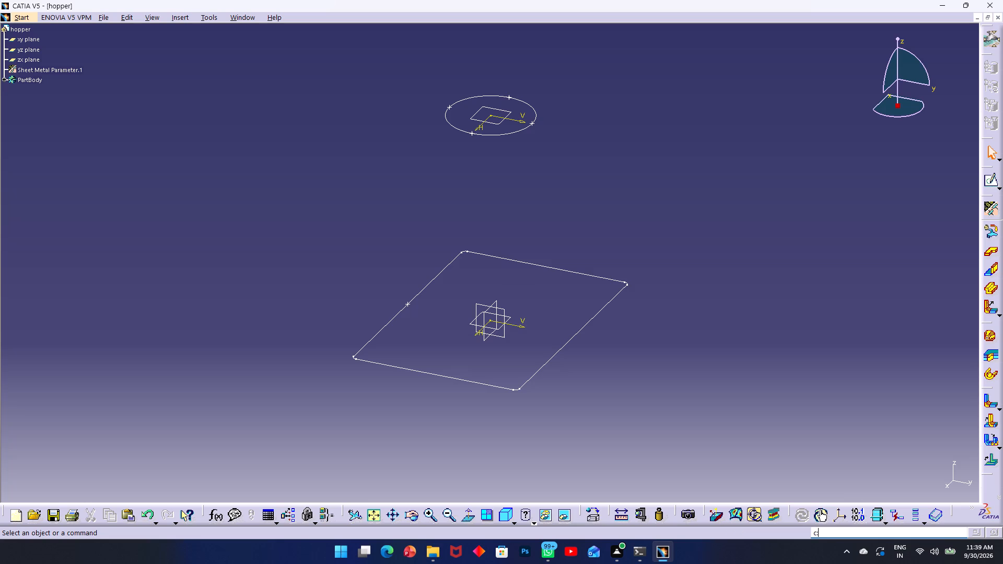
type("lin")
key("e")
key("Return")
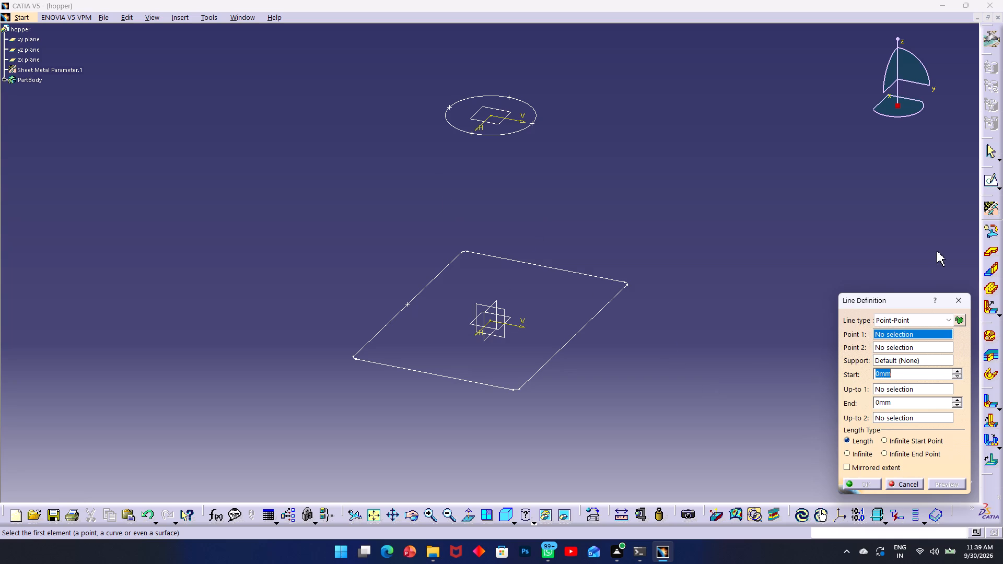
left_click(932, 272)
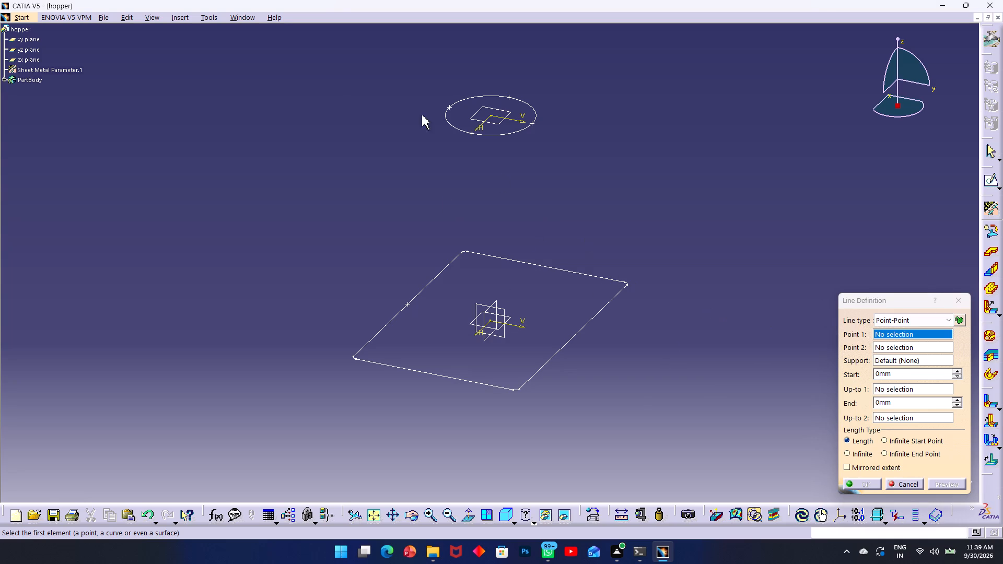
left_click(410, 303)
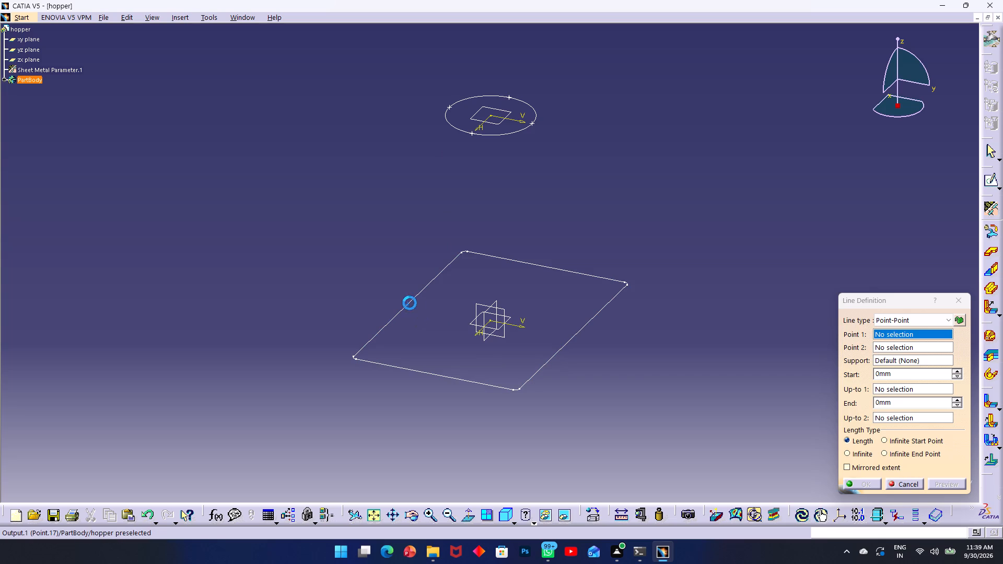
left_click(450, 105)
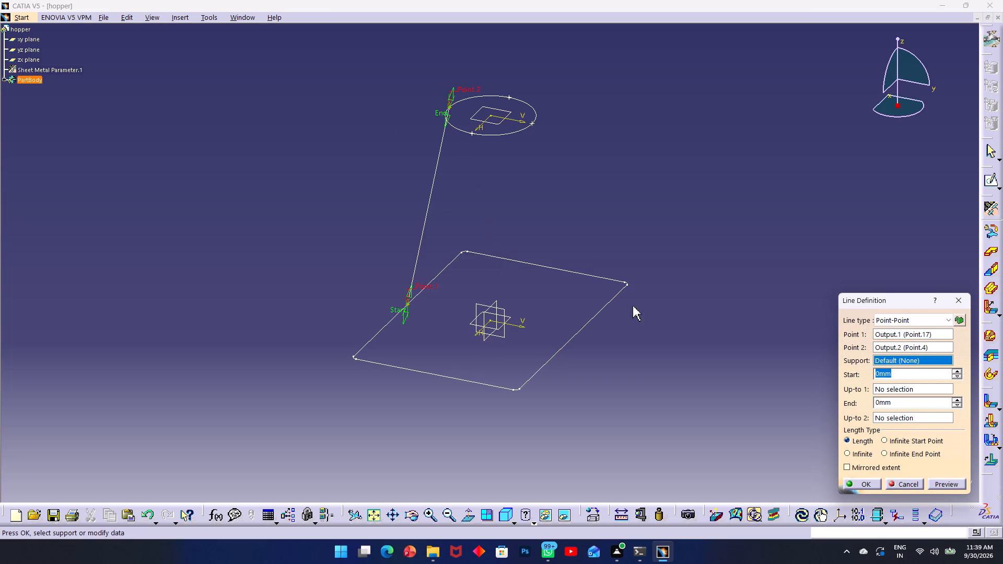
left_click(870, 481)
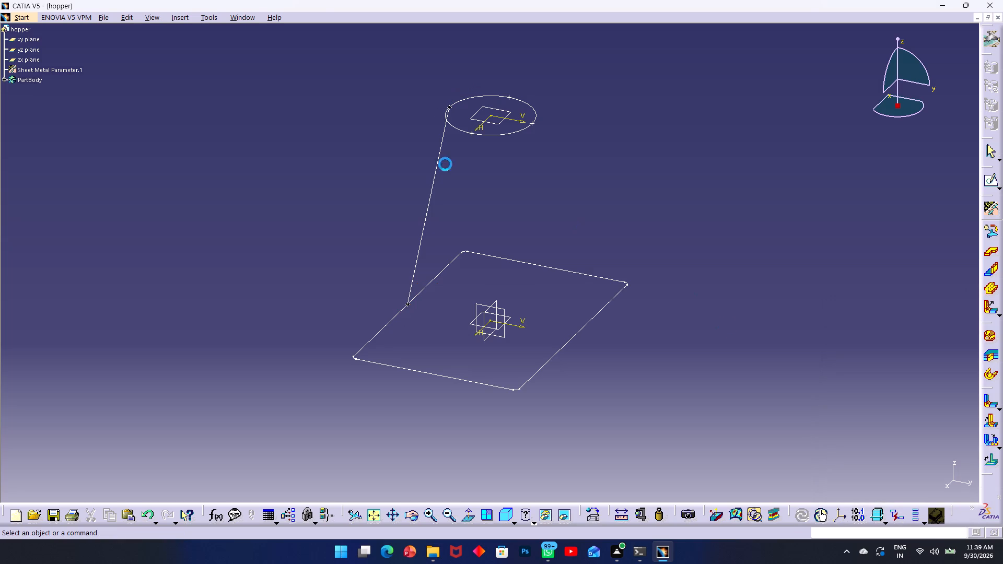
Start a Surfacic Hopper and create a multi-sections surface for it, using the rounded rectangle and the circle as sections.
left_click(187, 18)
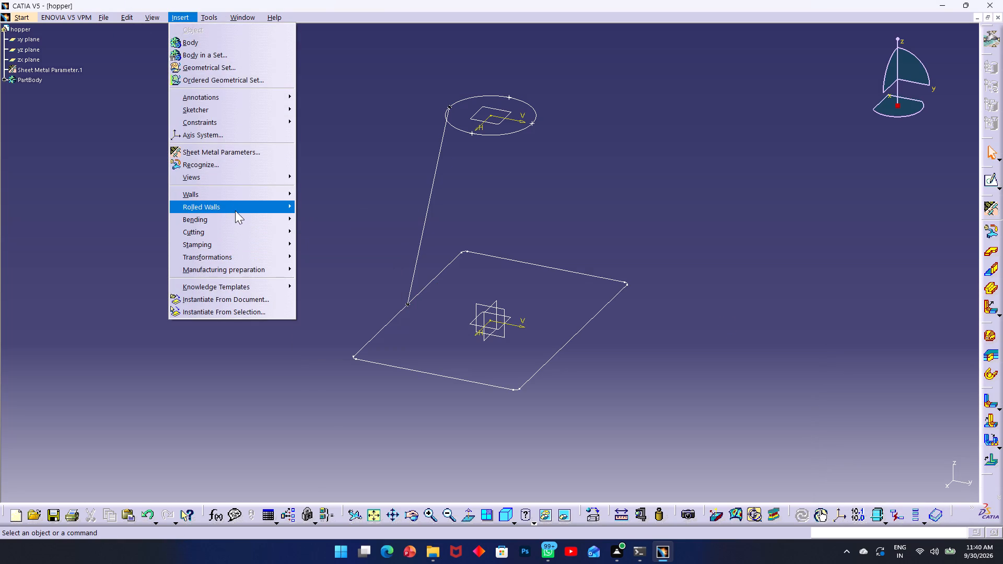
left_click(297, 207)
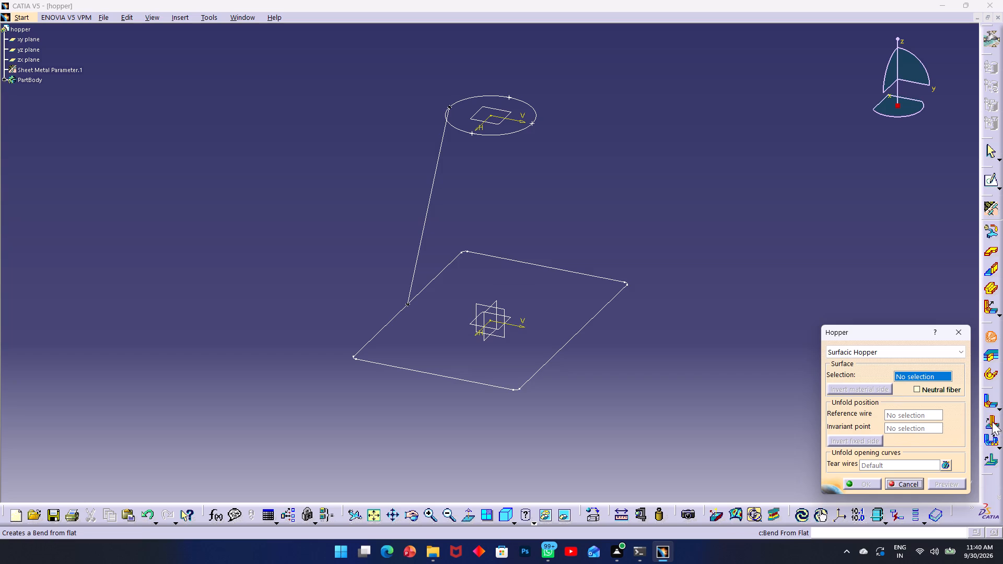
left_click(929, 374)
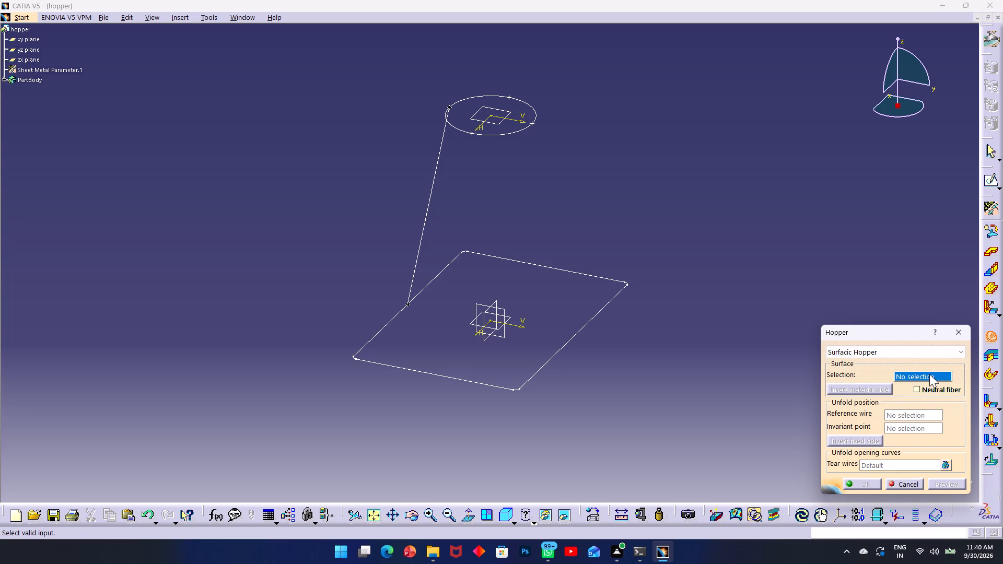
right_click(929, 374)
left_click(929, 383)
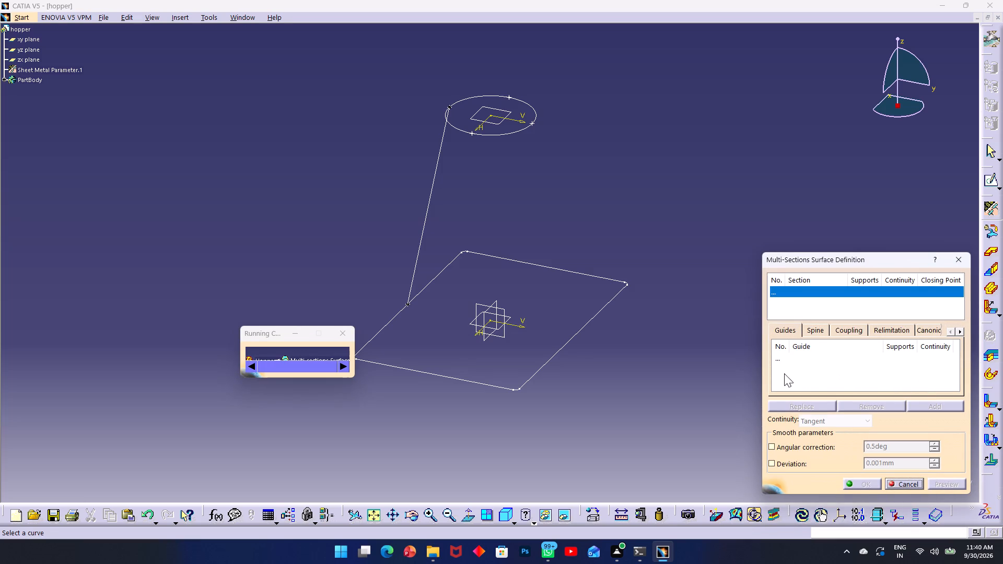
left_click(479, 383)
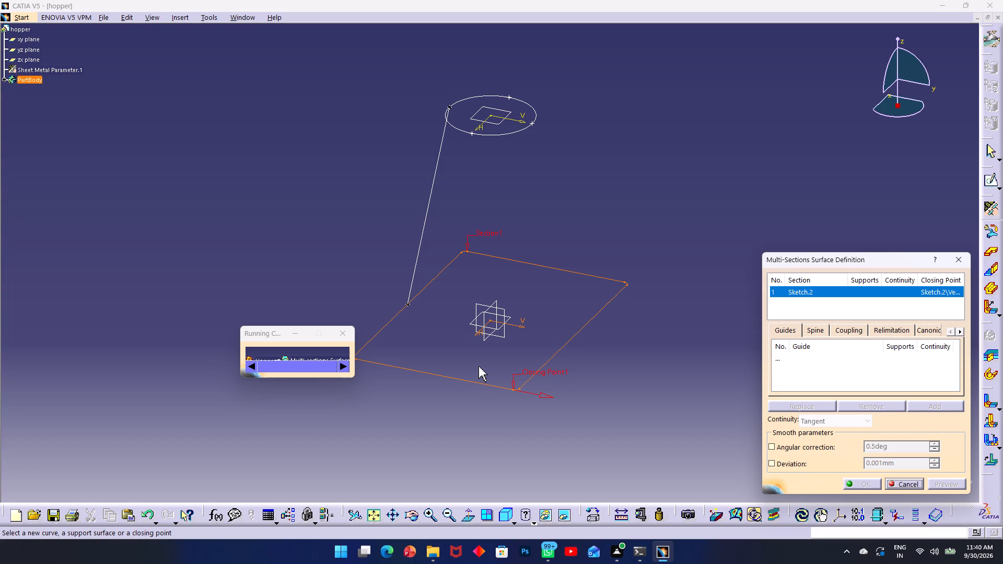
left_click(511, 135)
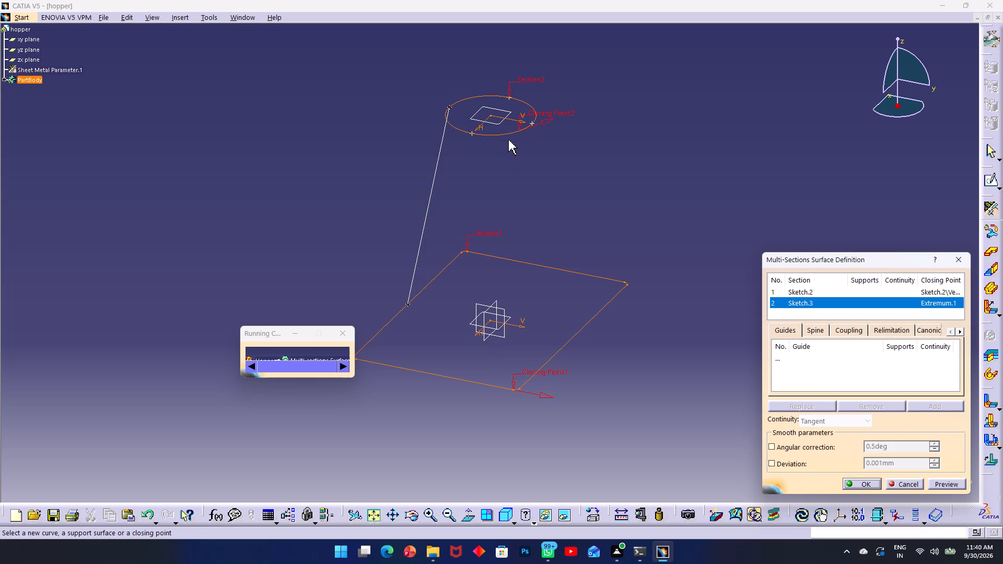
Replace the circle section's closing point with its output point on the positive V axis, opposite the connecting line.
left_click(512, 521)
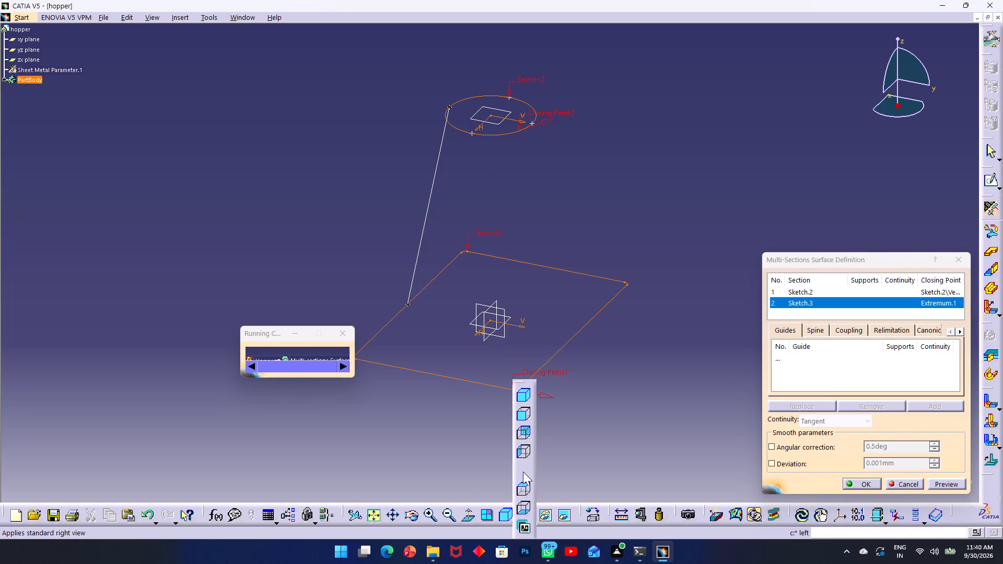
left_click(521, 488)
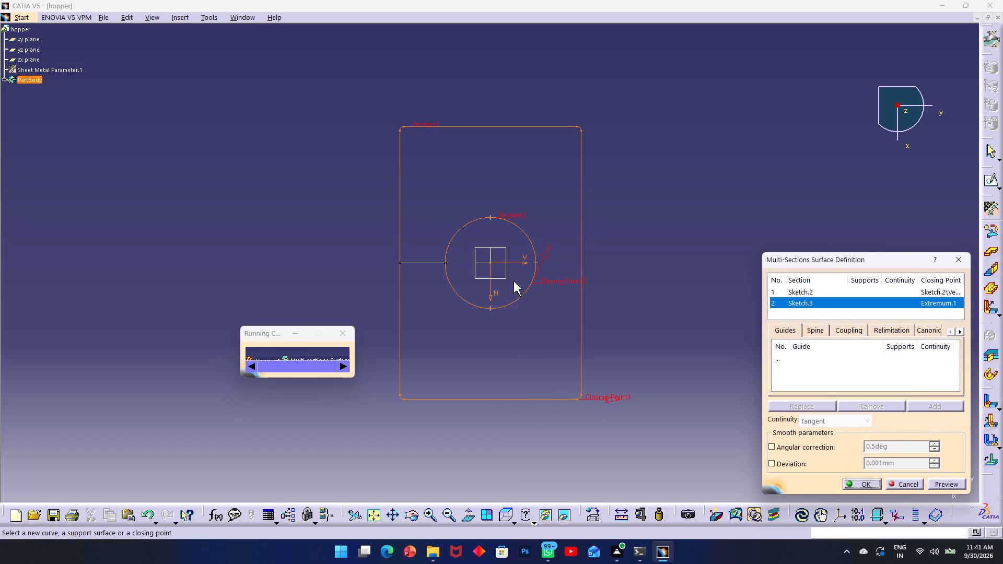
middle_click_drag(534, 317, 534, 316, "ctrl")
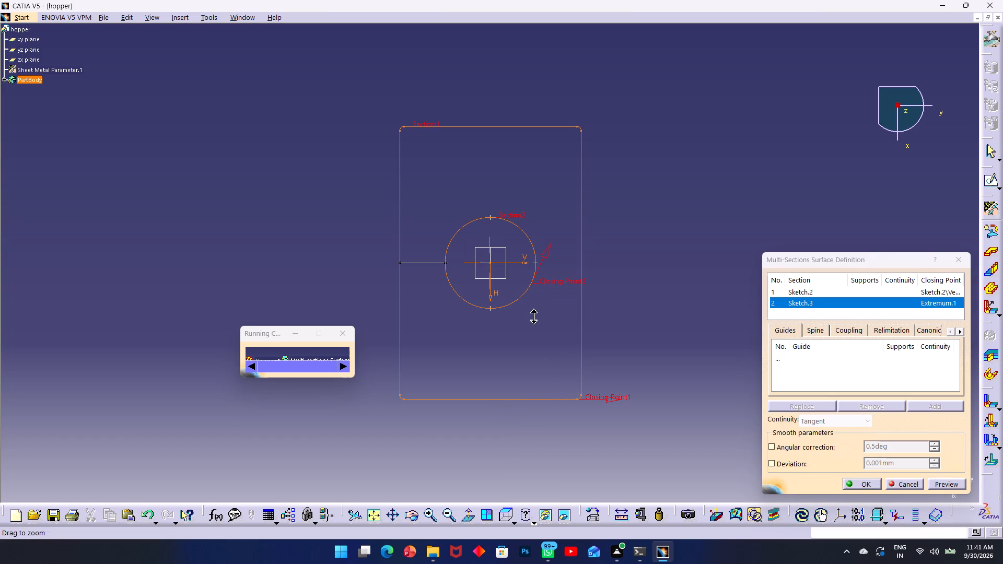
middle_click_drag(534, 316, 496, 232, "ctrl")
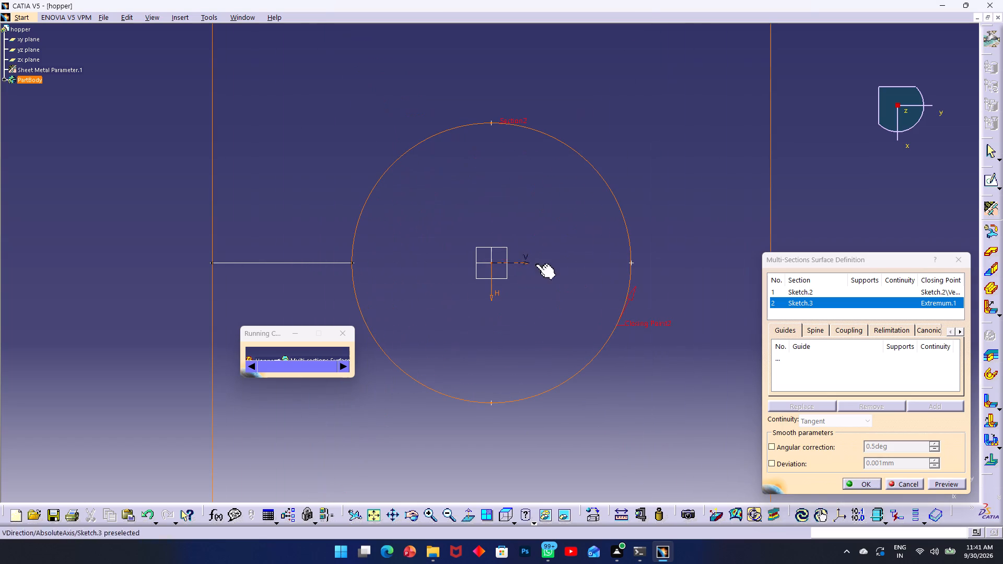
right_click(636, 323)
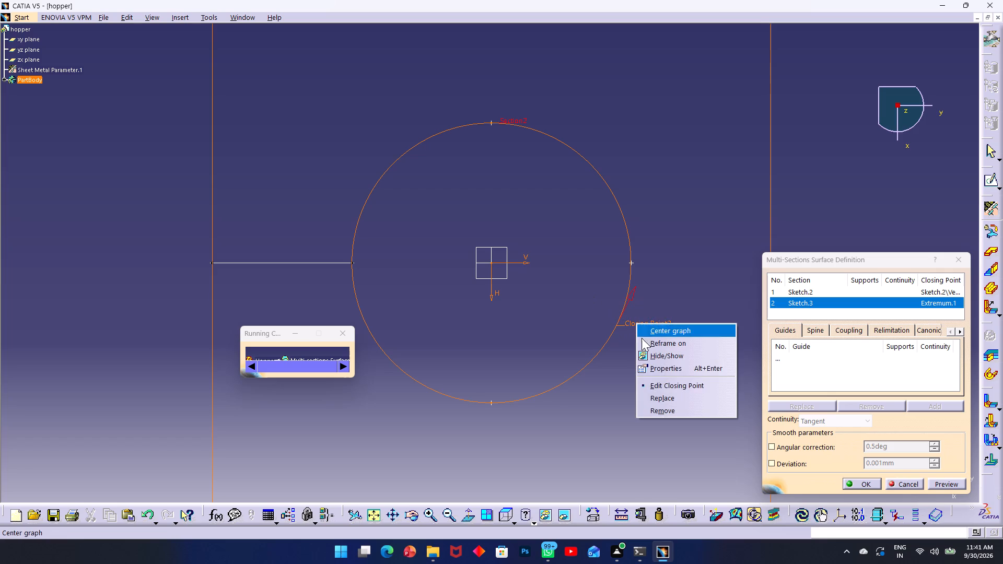
left_click(660, 396)
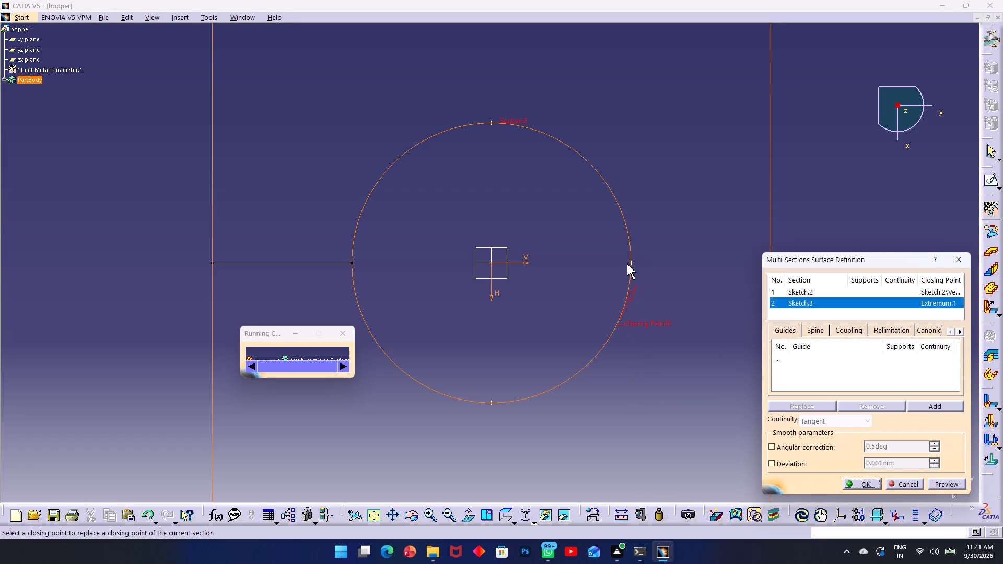
left_click(631, 263)
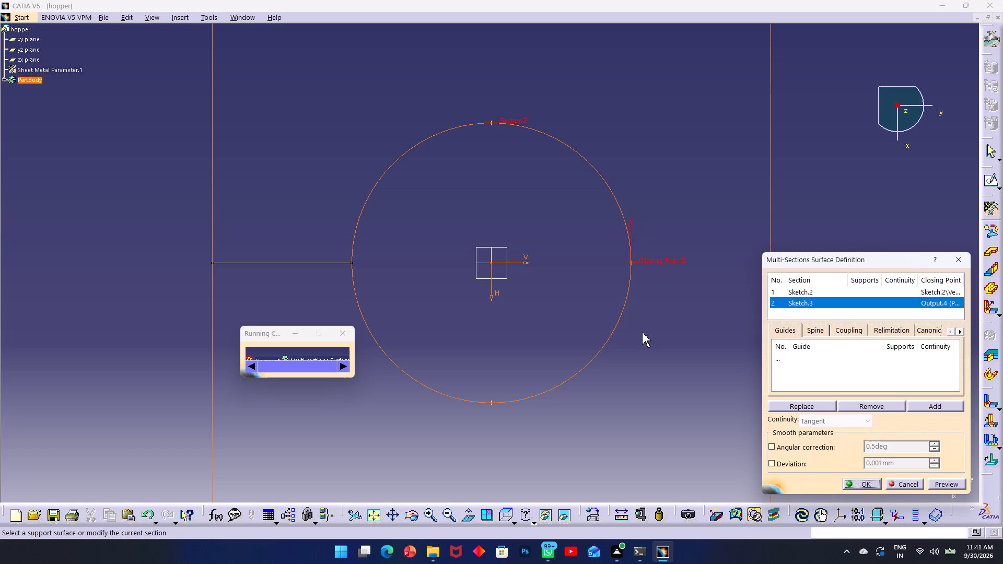
Replace the rectangle section's closing point with the same corner fillet's other endpoint, on the long side opposite the connecting line.
middle_click_drag(661, 408, 442, 77)
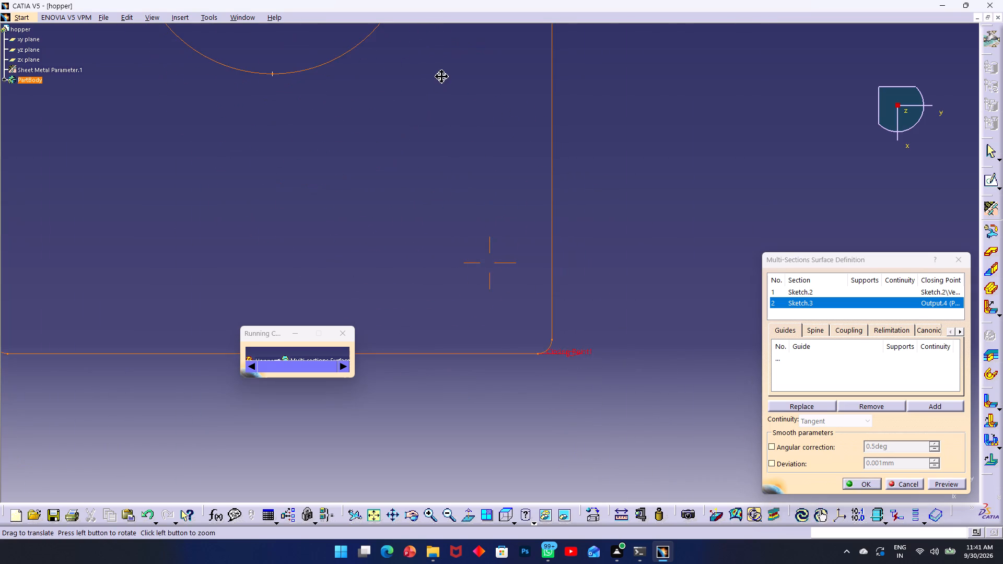
middle_click_drag(442, 77, 441, 79)
right_click(577, 352)
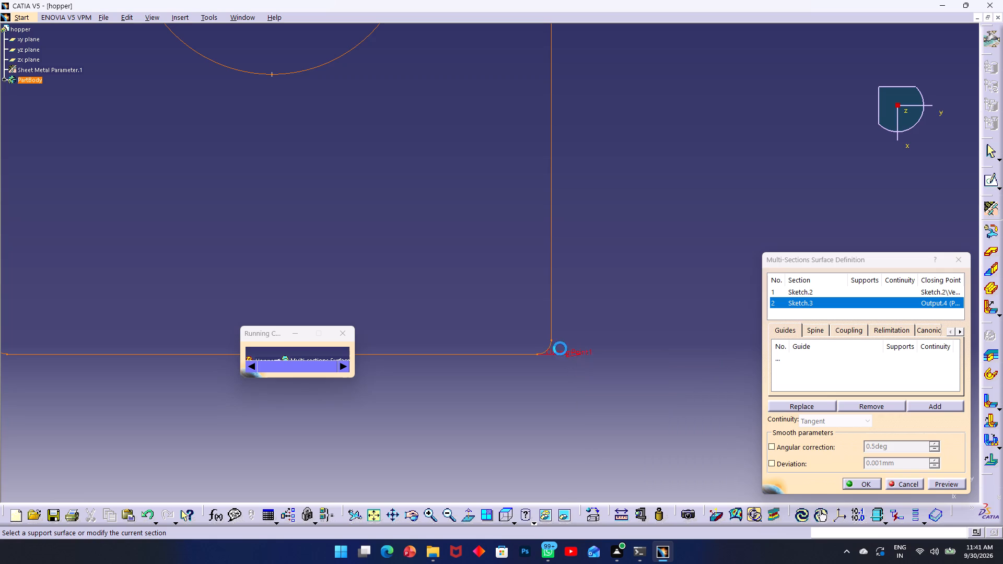
right_click(560, 348)
left_click(589, 408)
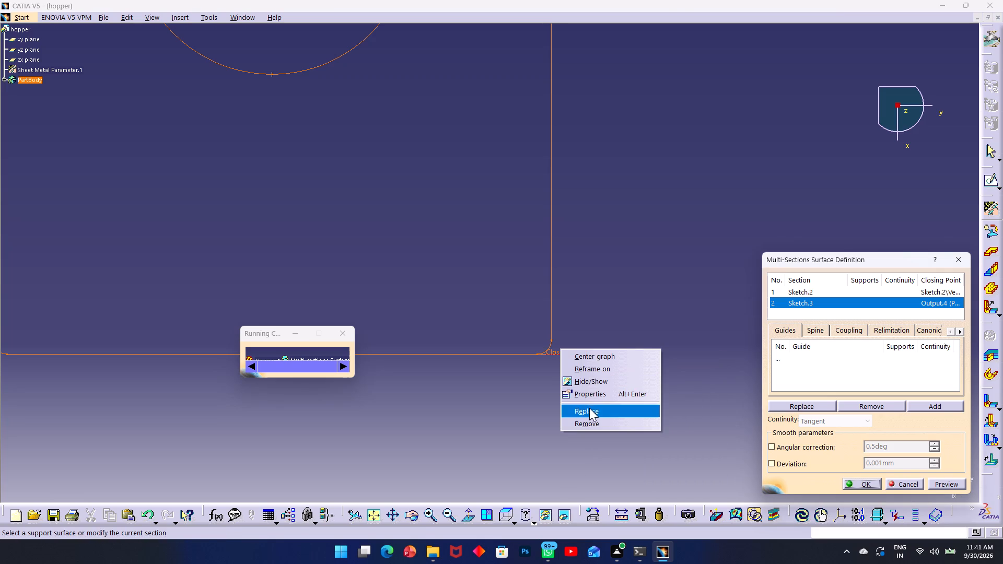
left_click(552, 340)
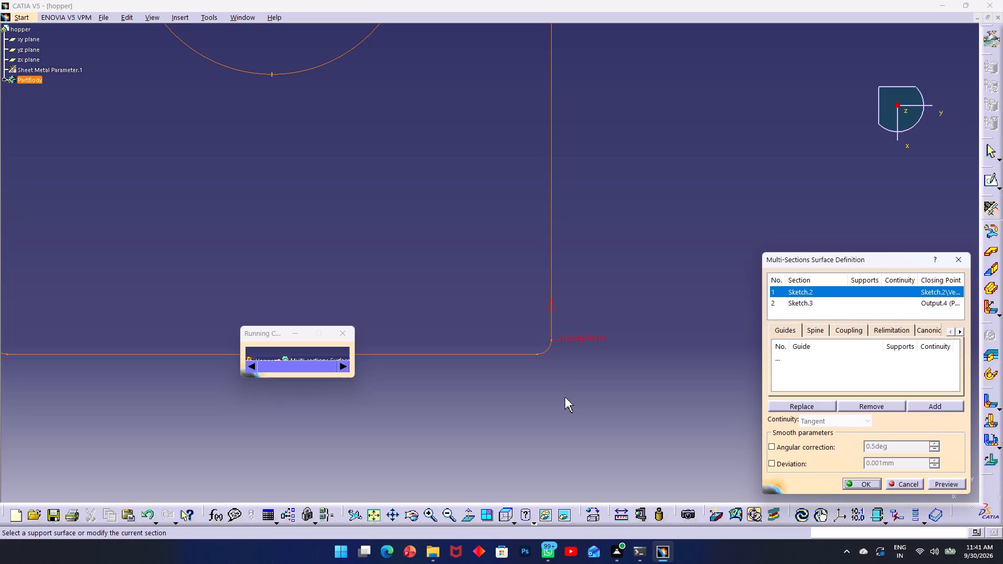
Add couplings from the rectangle's −H/+V corner fillet: short-side endpoint to the circle's −H point, long-side endpoint to its +V point.
middle_click_drag(512, 264, 440, 427)
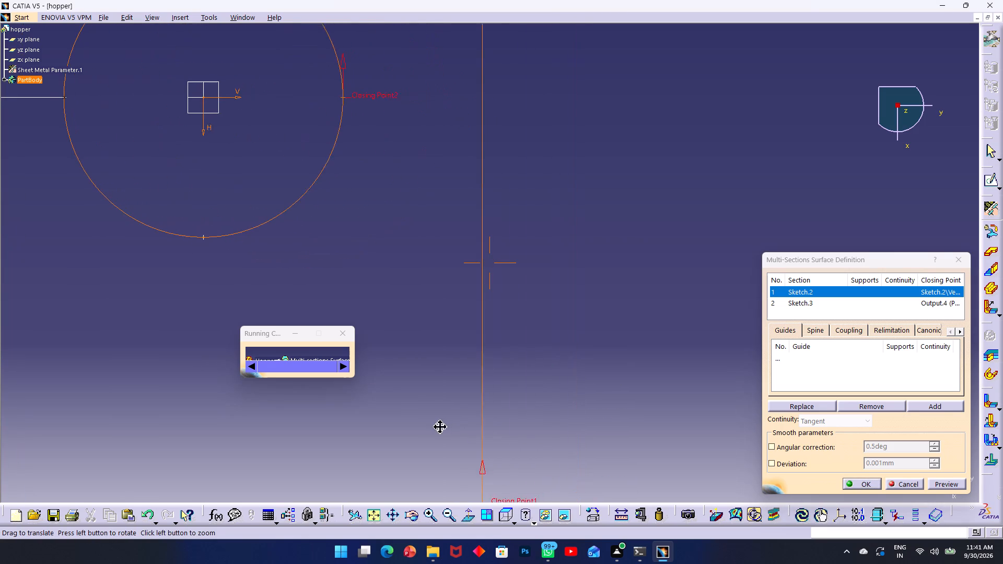
middle_click_drag(440, 427, 428, 441)
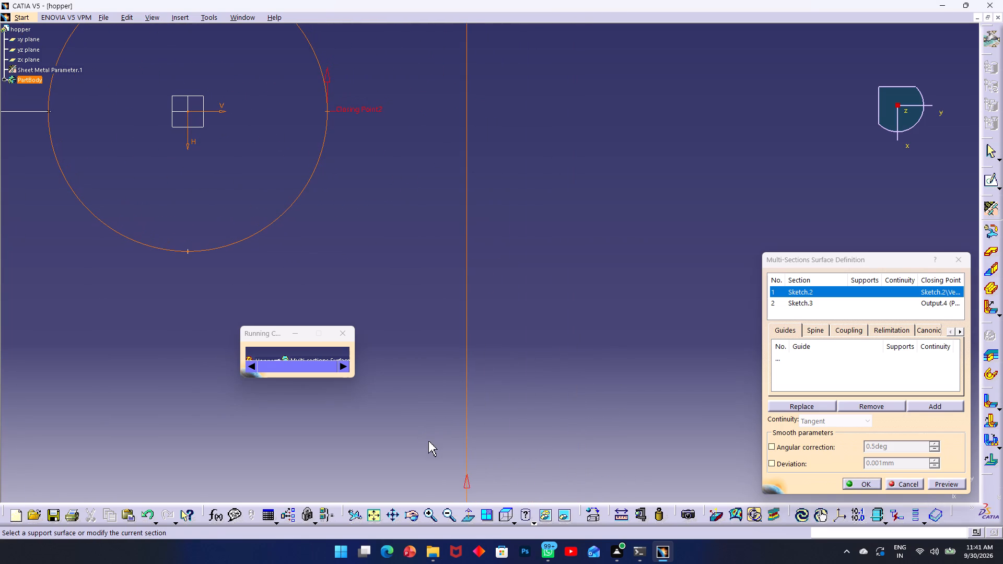
left_click(847, 330)
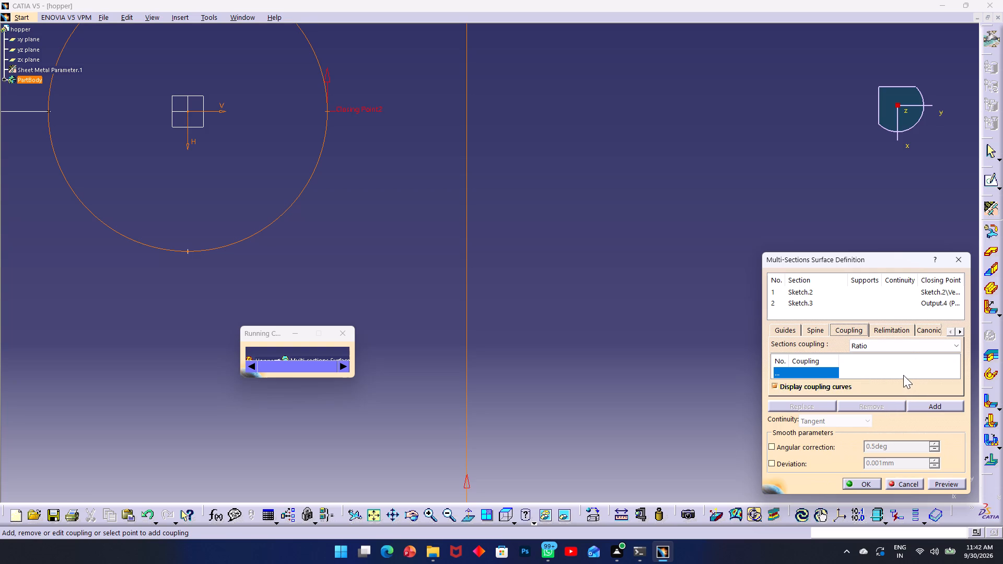
left_click_drag(848, 494, 849, 498)
left_click_drag(849, 498, 854, 521)
left_click_drag(866, 252, 866, 198)
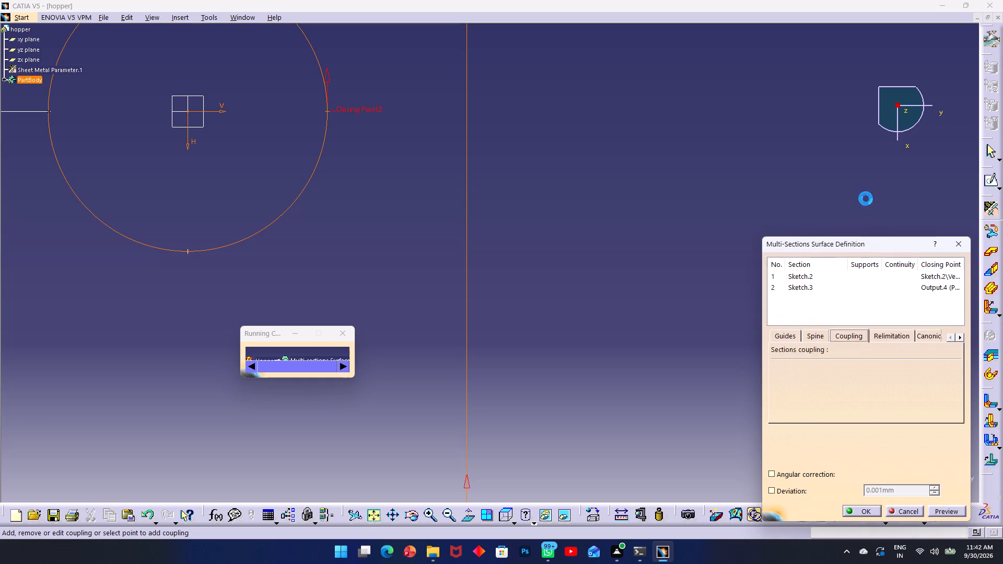
left_click_drag(866, 198, 865, 169)
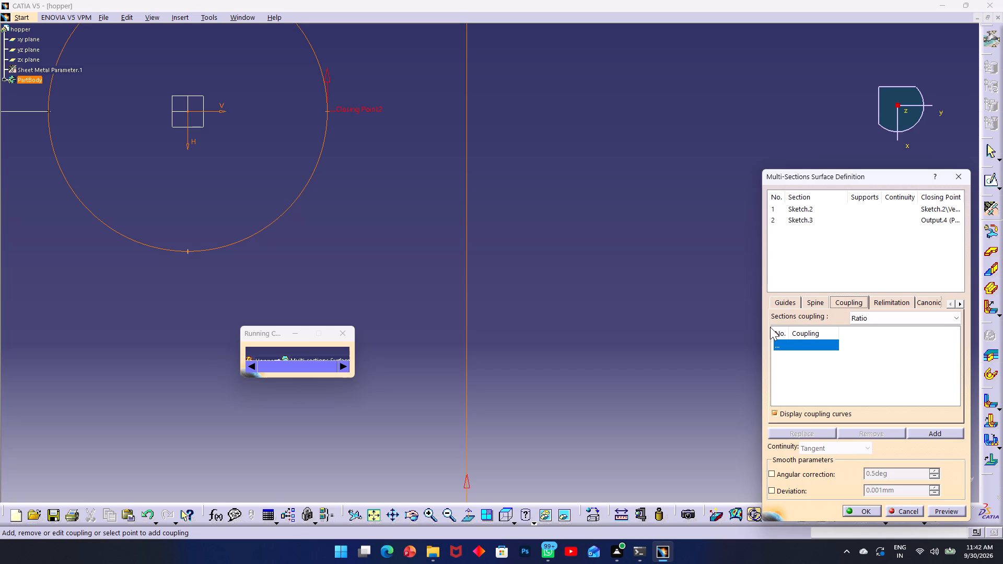
middle_click_drag(695, 344, 920, 451)
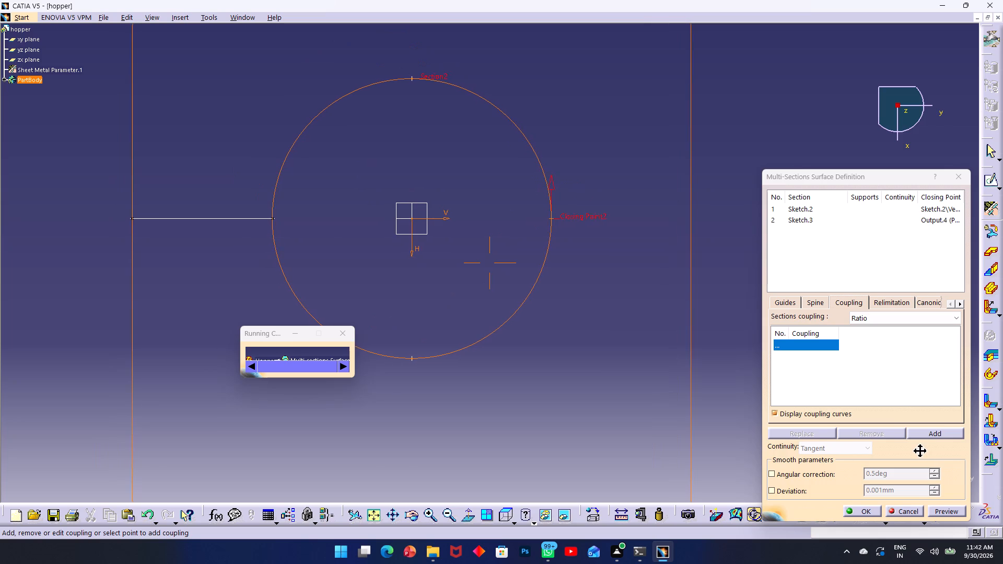
middle_click_drag(920, 451, 919, 451)
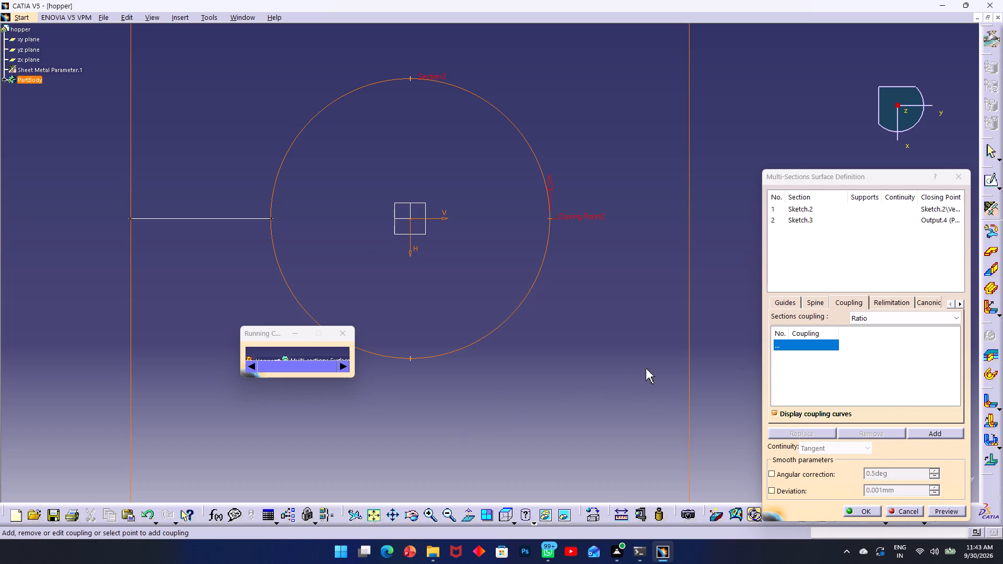
middle_click_drag(501, 234, 369, 437)
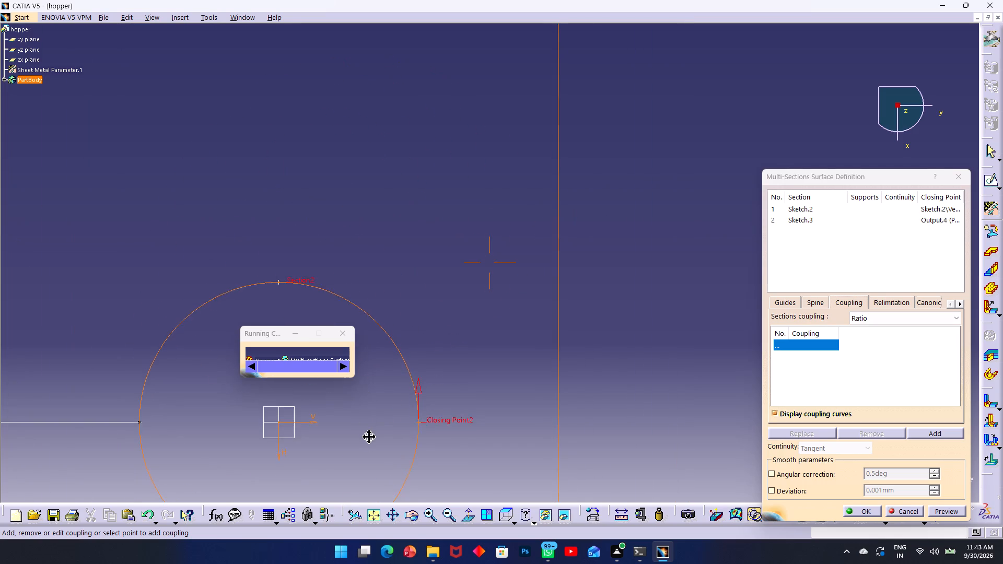
middle_click_drag(369, 437, 339, 493)
middle_click_drag(441, 277, 516, 327)
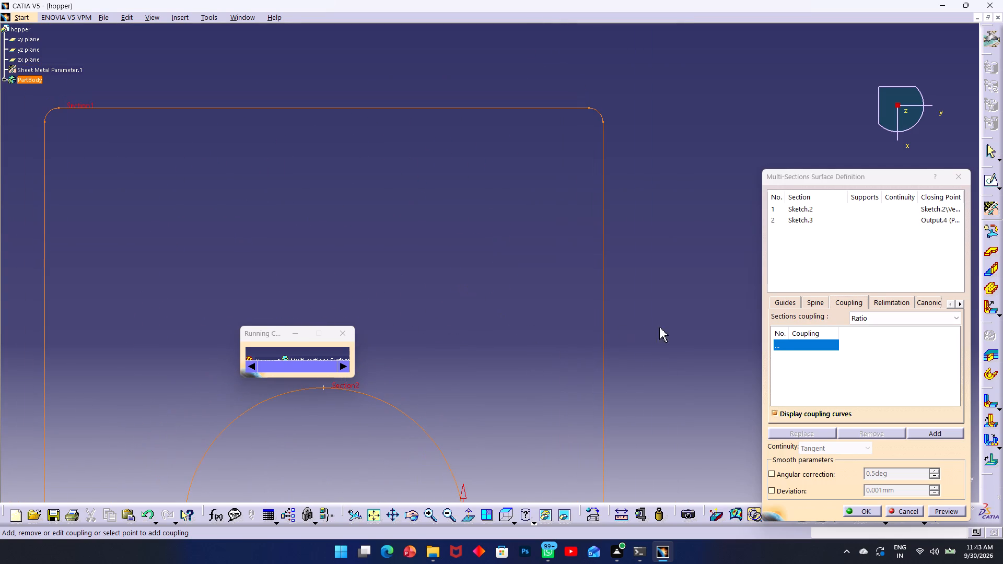
left_click(588, 108)
middle_click_drag(533, 222, 593, 126)
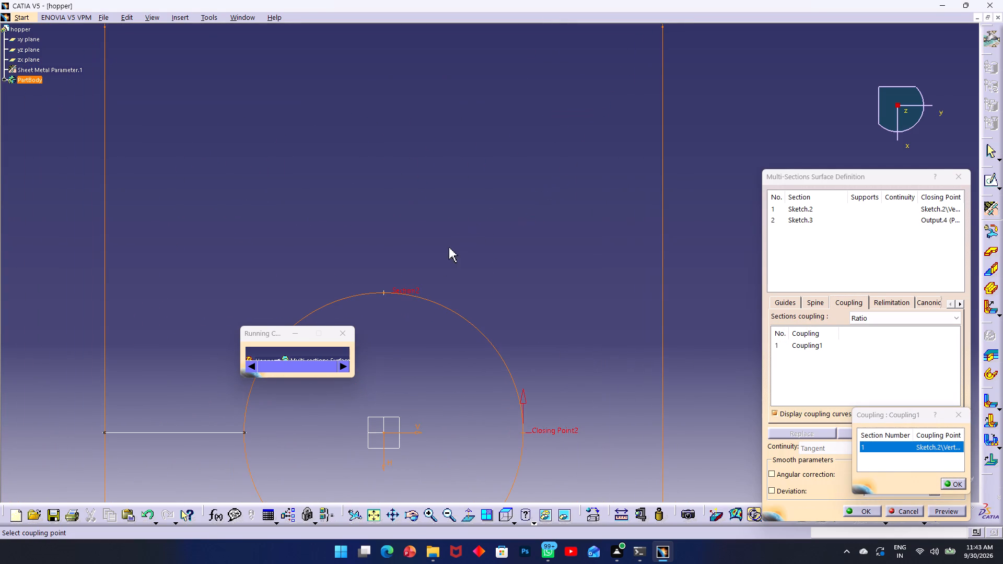
left_click(383, 292)
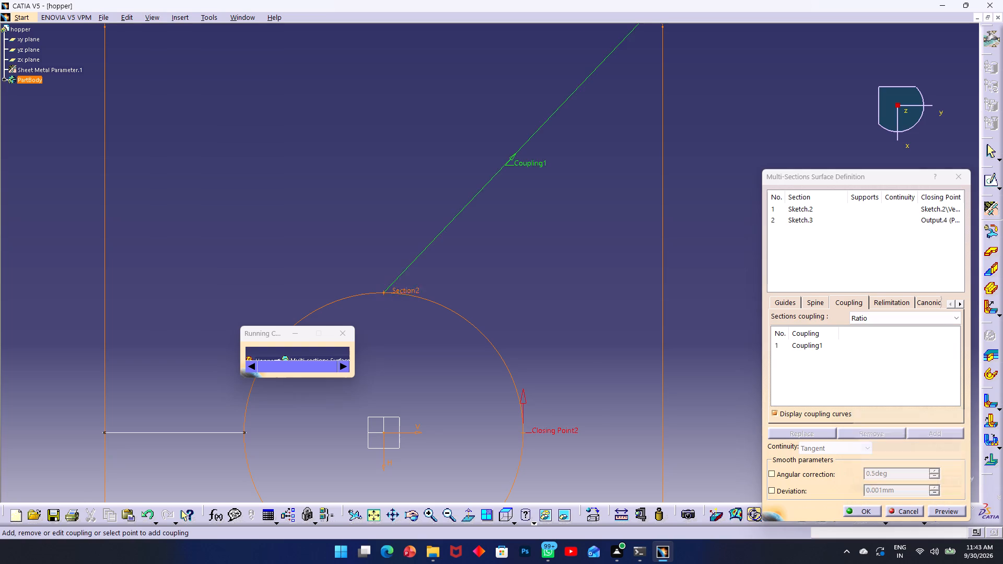
middle_click_drag(537, 240, 436, 280)
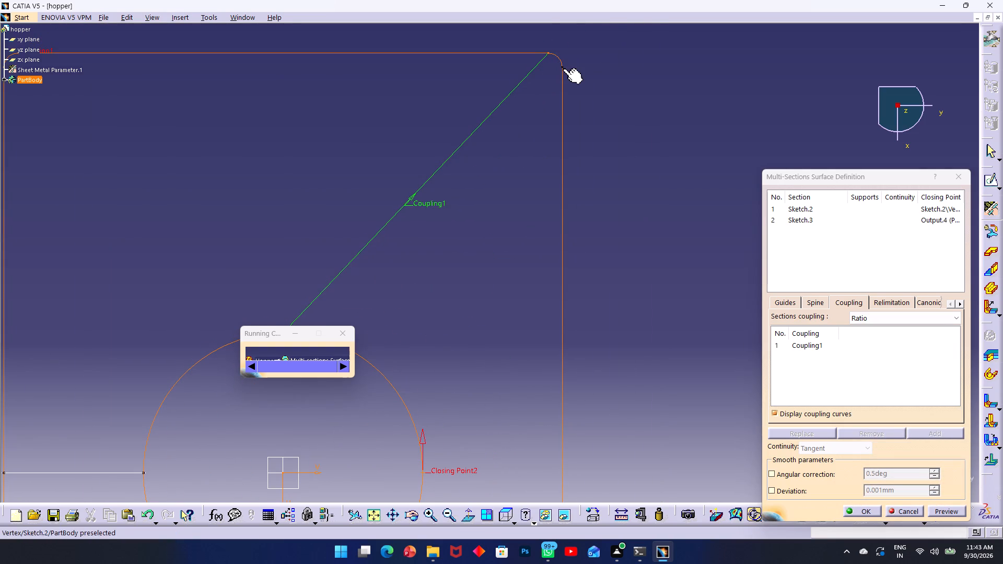
left_click(563, 69)
middle_click_drag(499, 259, 541, 70)
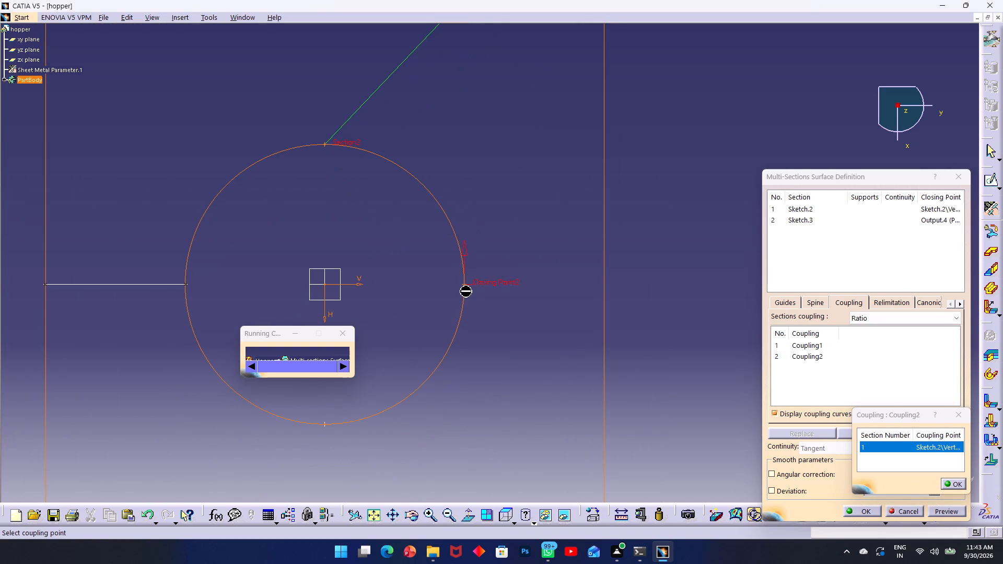
left_click(466, 282)
Add couplings from the closing-point corner fillet: long-side endpoint to the circle's +V point, short-side endpoint to its +H point.
middle_click_drag(505, 287, 522, 19)
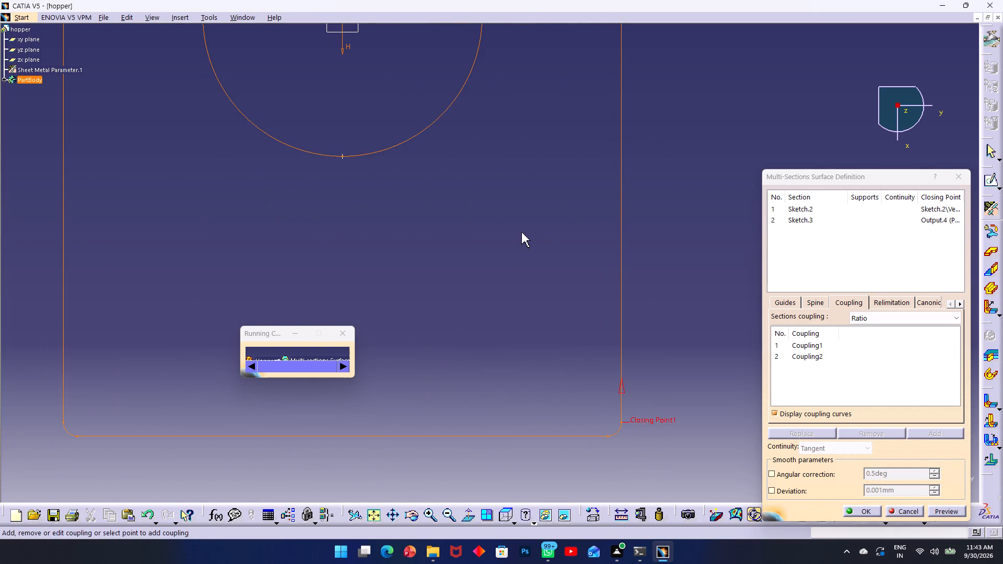
middle_click_drag(521, 233, 497, 172)
left_click(599, 363)
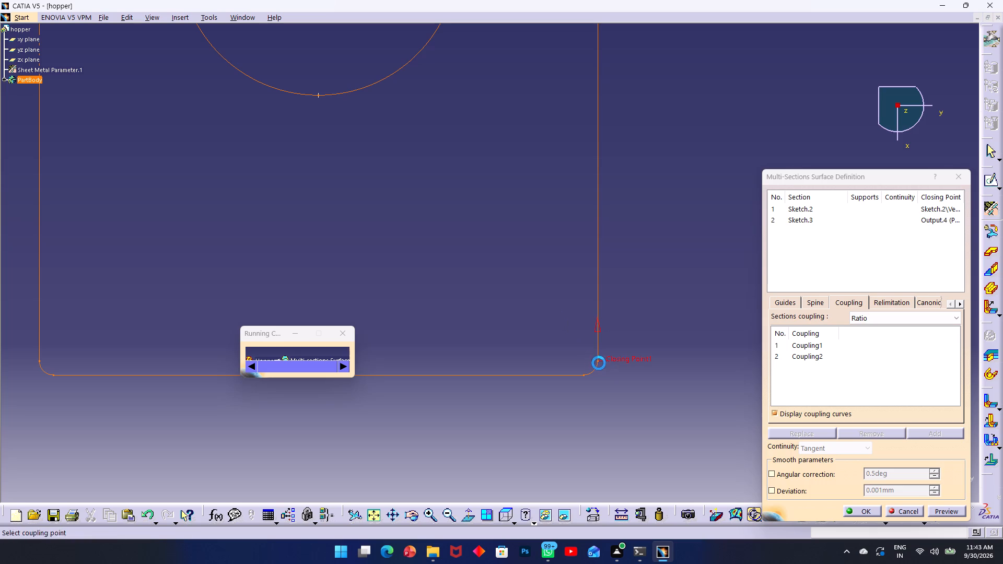
middle_click_drag(532, 253, 559, 367)
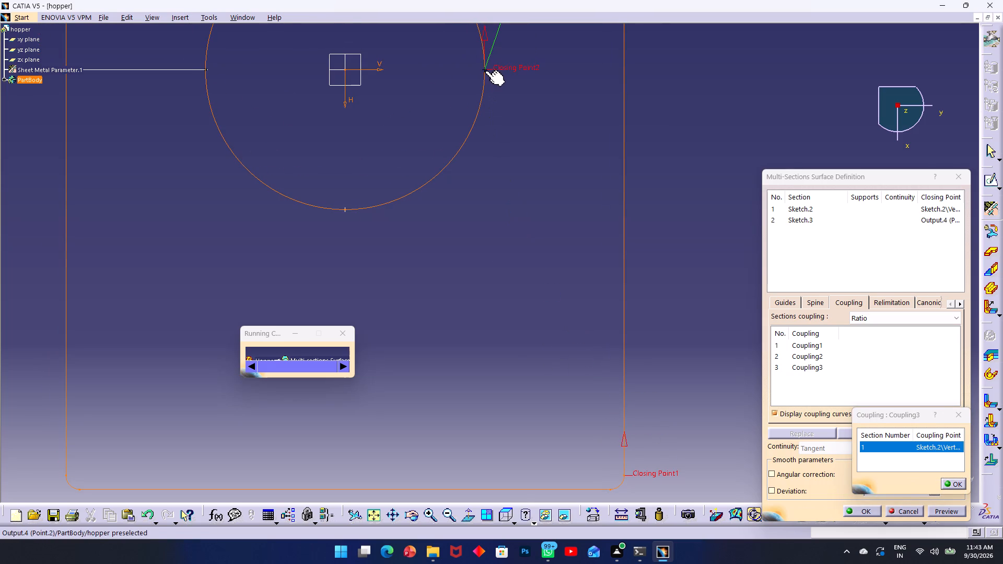
left_click(485, 71)
middle_click_drag(459, 261, 514, 110)
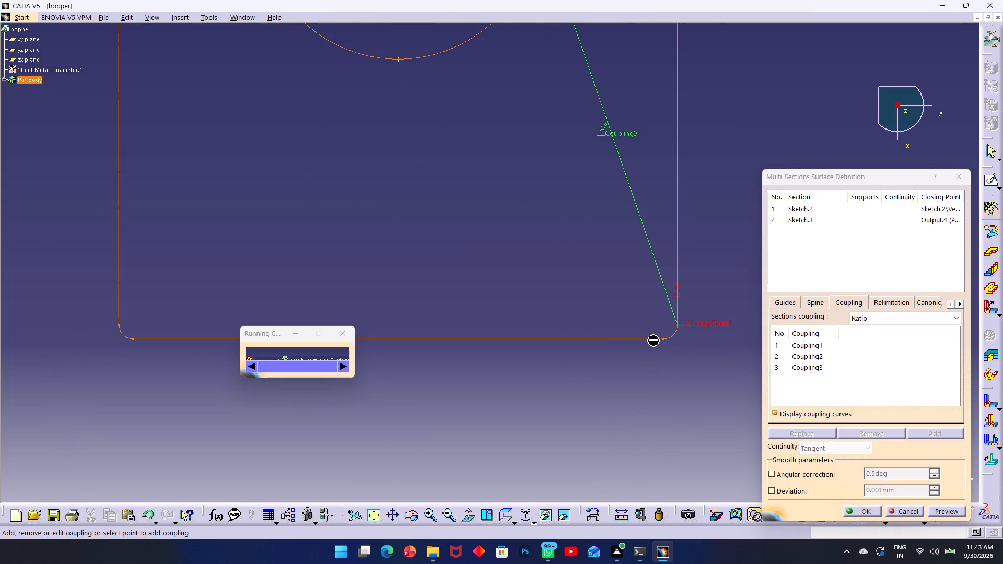
left_click(662, 339)
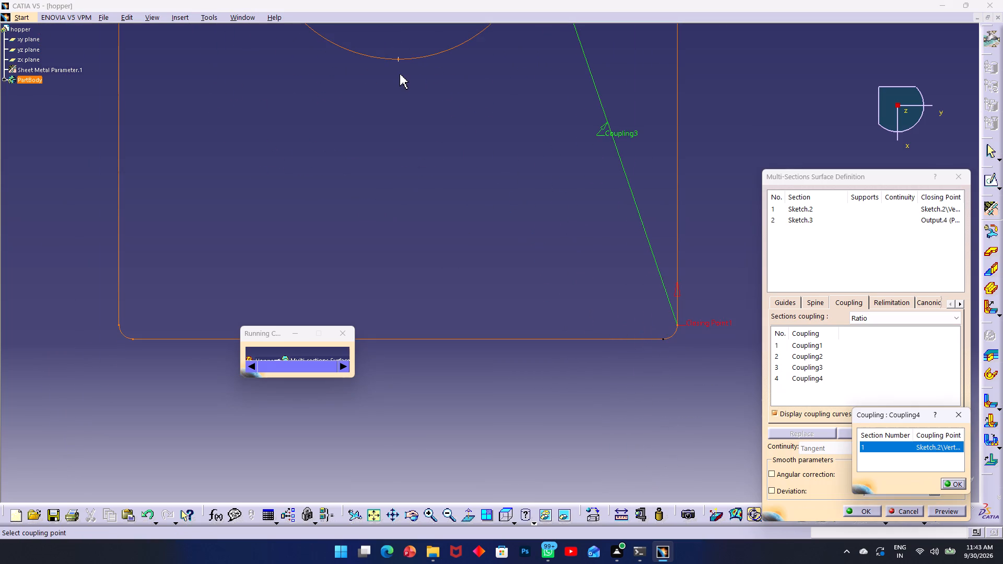
left_click(399, 57)
Add couplings from the +H/−V corner fillet: short-side endpoint to the circle's +H point, long-side endpoint to its −V point.
middle_click_drag(294, 124, 352, 125)
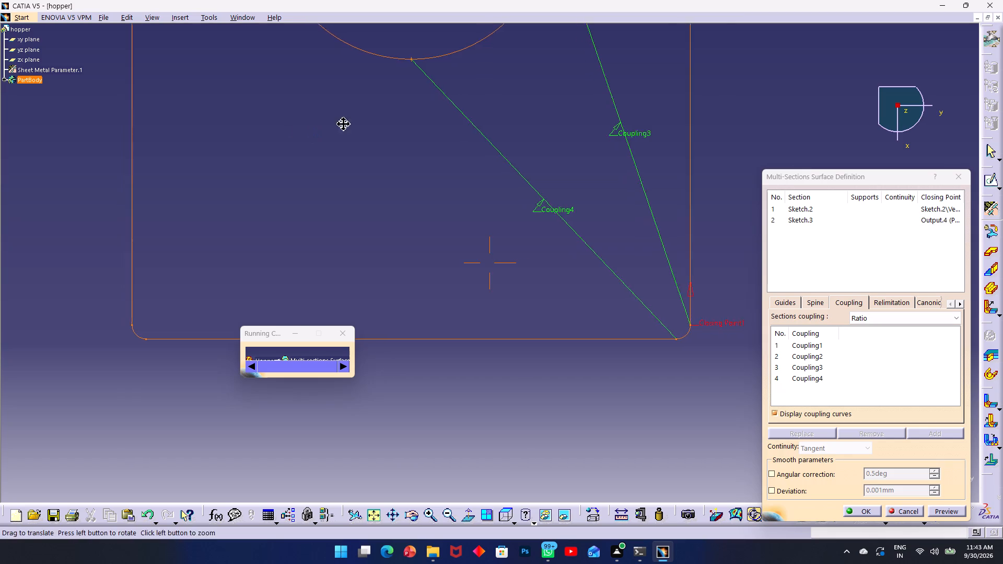
middle_click_drag(352, 125, 587, 145)
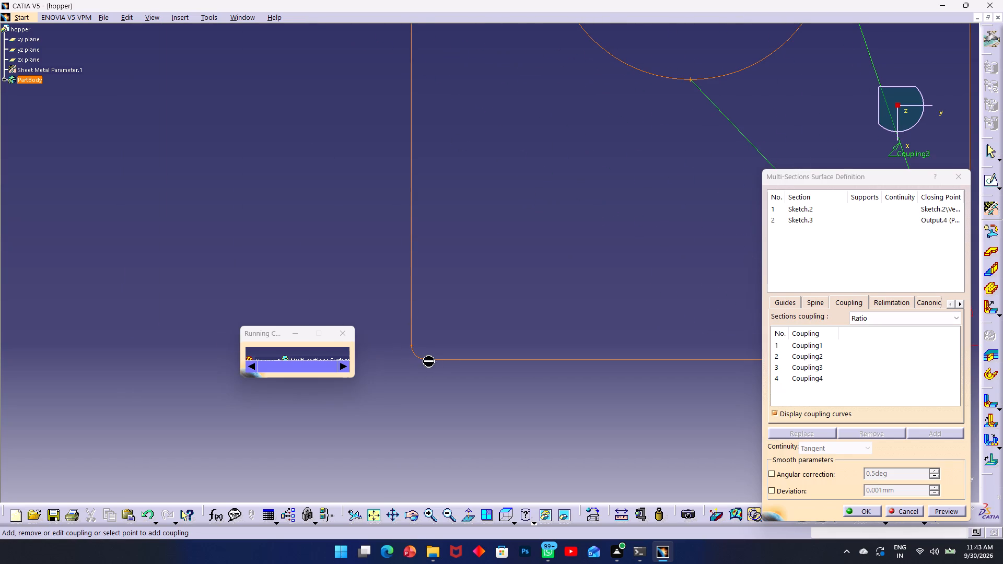
left_click(424, 358)
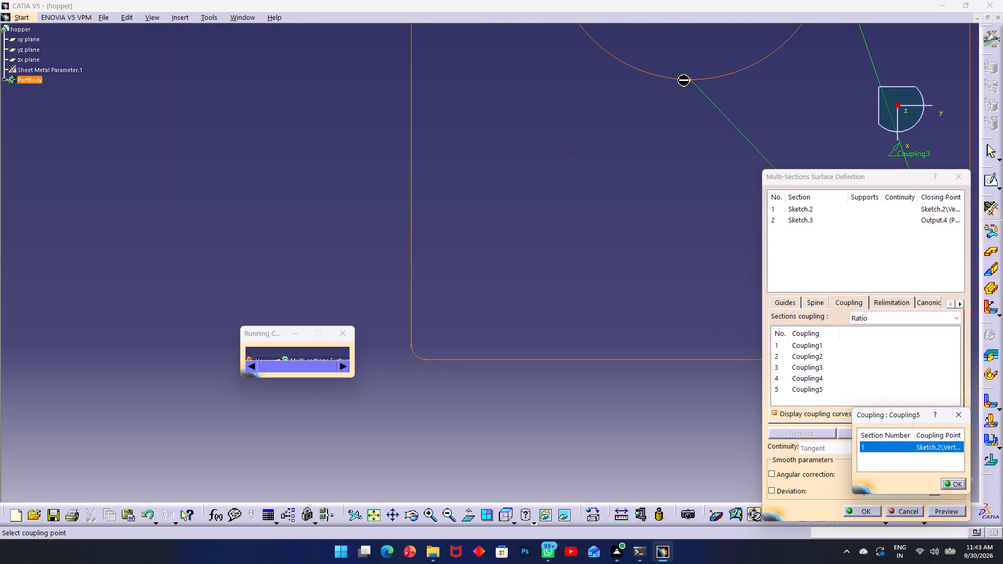
left_click(690, 79)
middle_click_drag(493, 111, 572, 288)
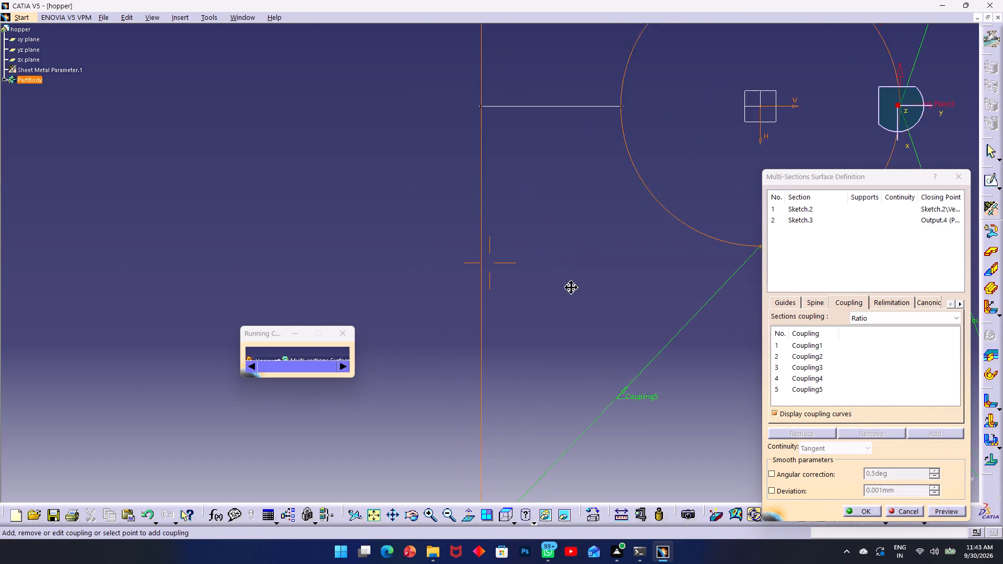
middle_click_drag(572, 288, 575, 293)
middle_click_drag(545, 369, 558, 260)
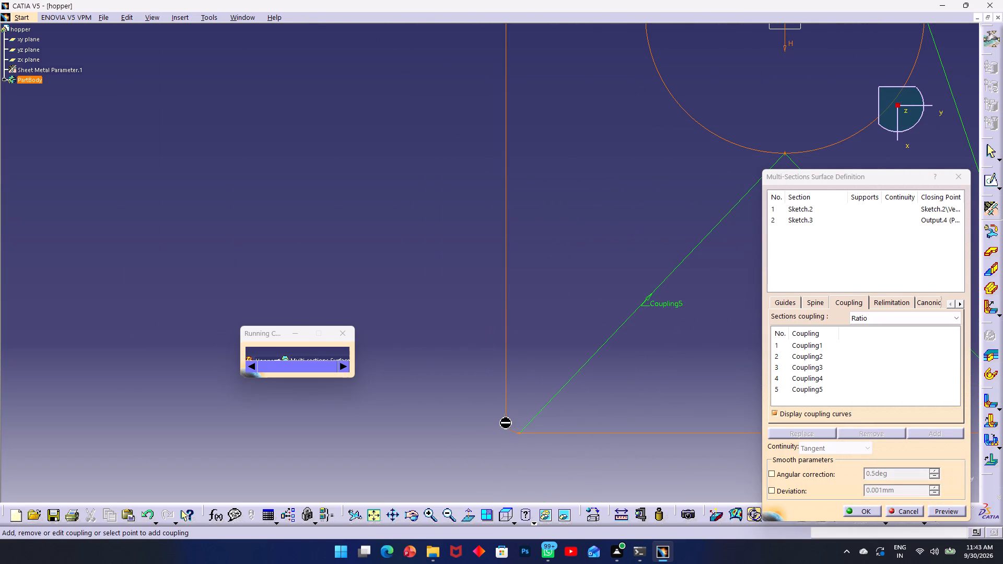
left_click(506, 418)
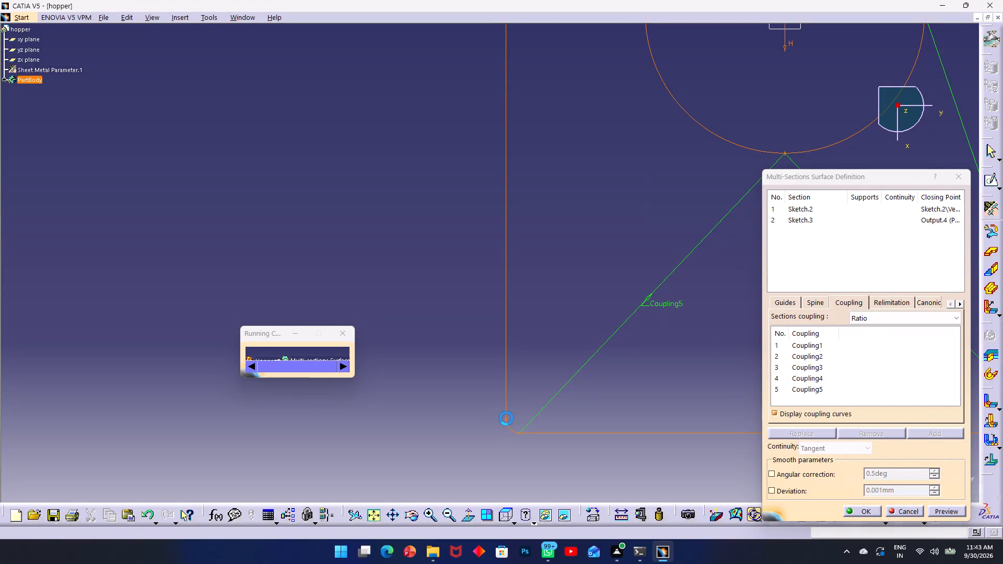
middle_click_drag(559, 167, 537, 354)
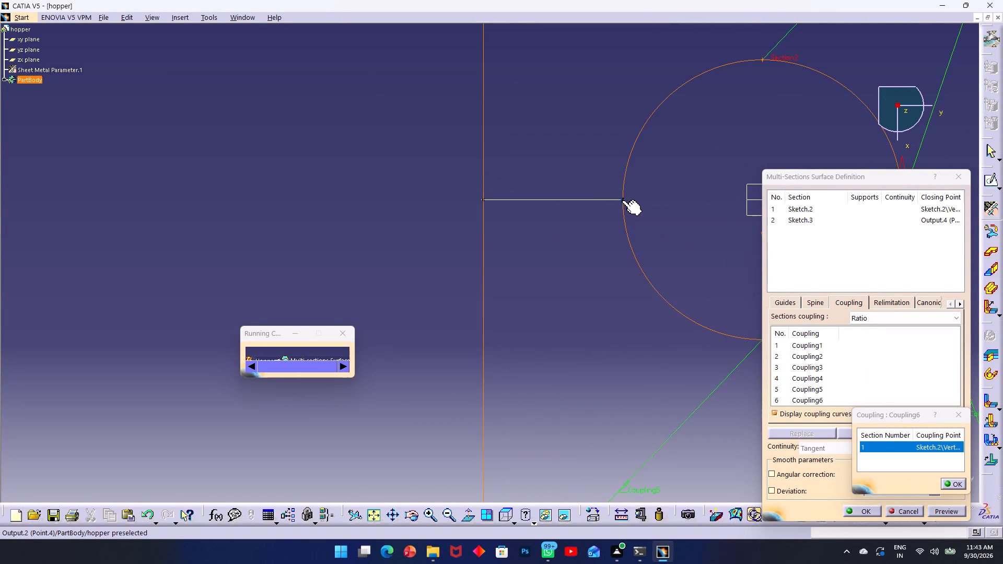
left_click(622, 201)
Add couplings from the −H/−V corner fillet: short-side endpoint to the circle's −H point, long-side endpoint to its −V point.
middle_click_drag(634, 132, 591, 383)
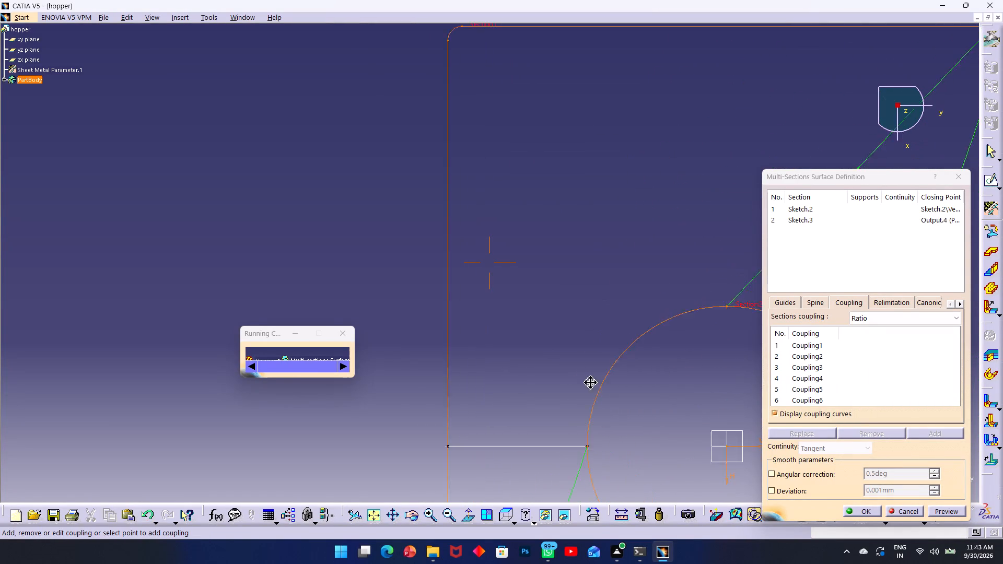
middle_click_drag(591, 383, 572, 434)
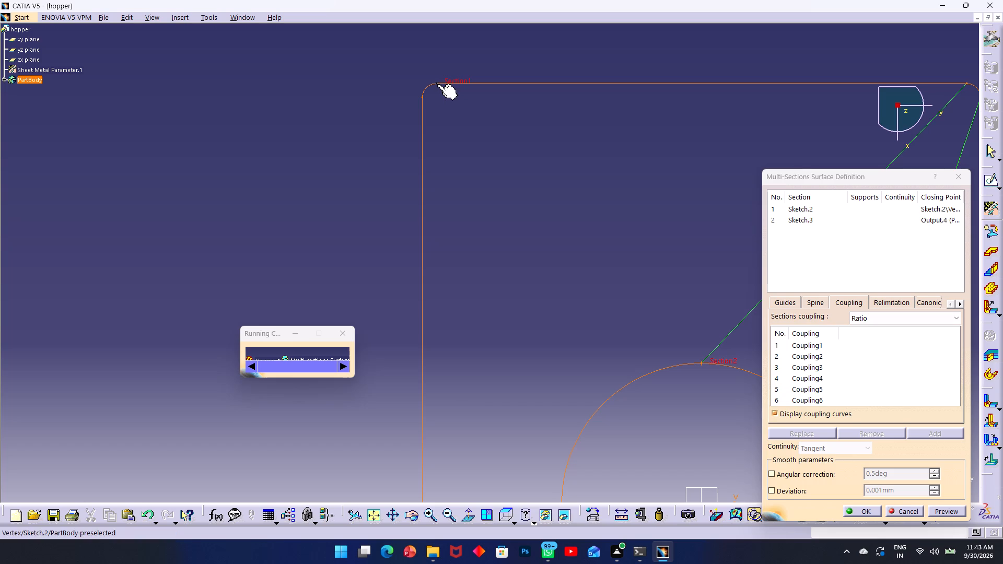
left_click(438, 84)
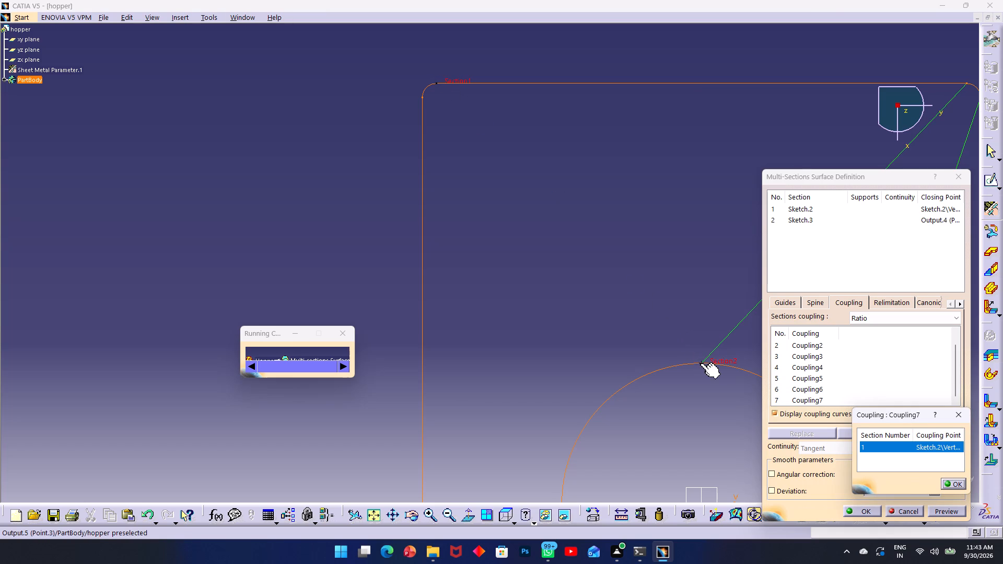
left_click(702, 365)
middle_click_drag(536, 264, 560, 94)
middle_click_drag(549, 138, 581, 208)
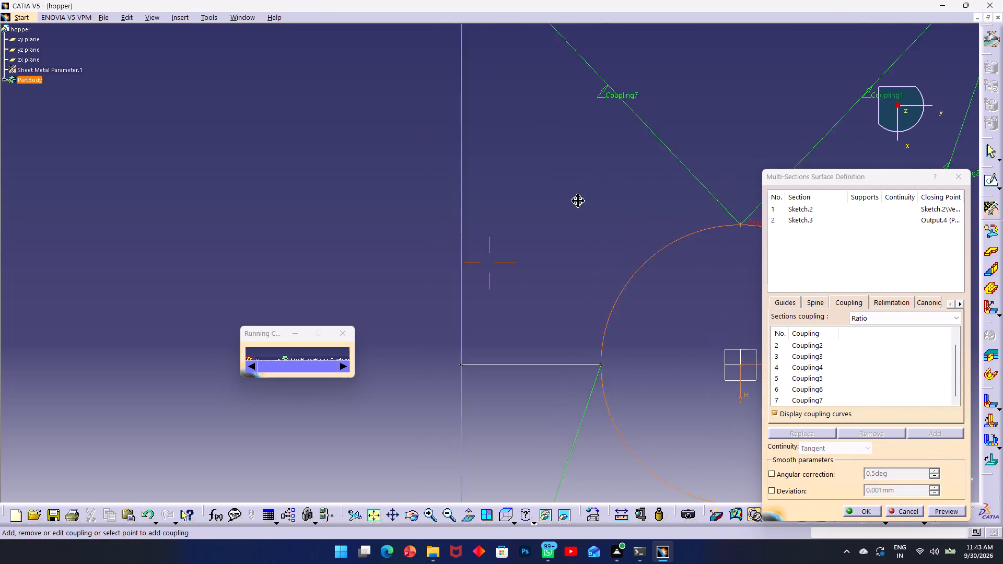
middle_click_drag(581, 208, 603, 270)
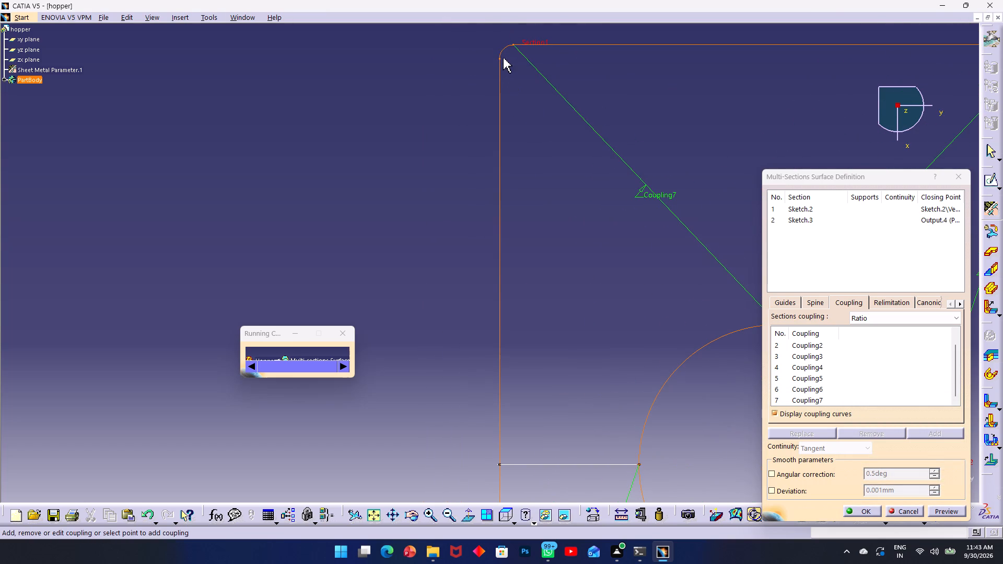
left_click(500, 57)
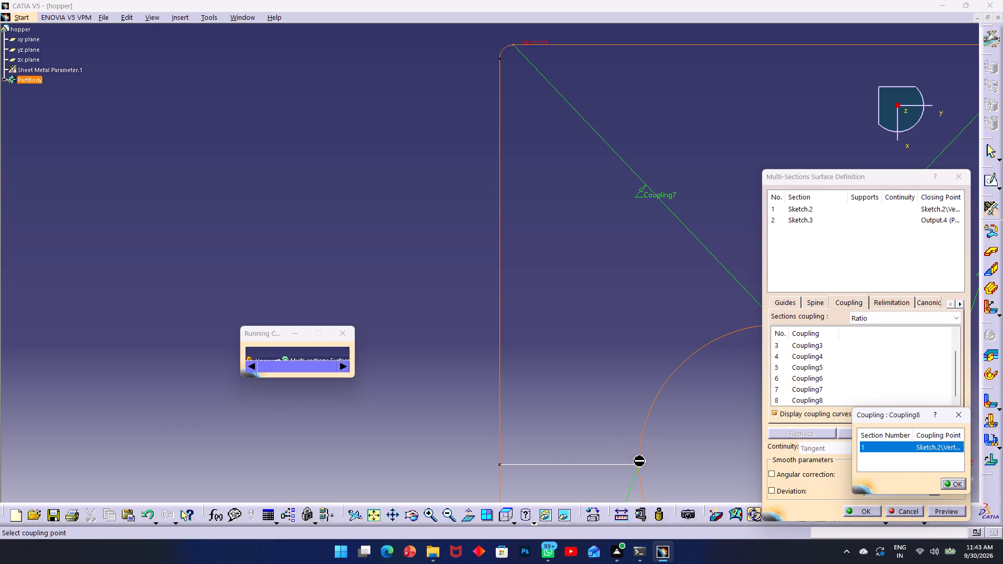
left_click(638, 465)
Preview the multi-sections surface with all eight couplings between the rectangle and the circle.
middle_click_drag(649, 417, 640, 395)
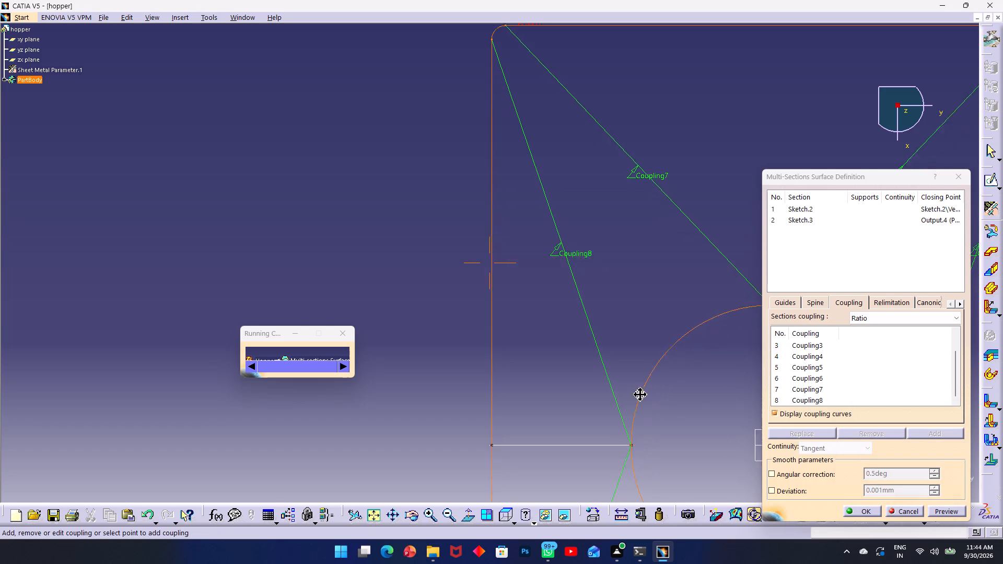
middle_click_drag(640, 395, 371, 57)
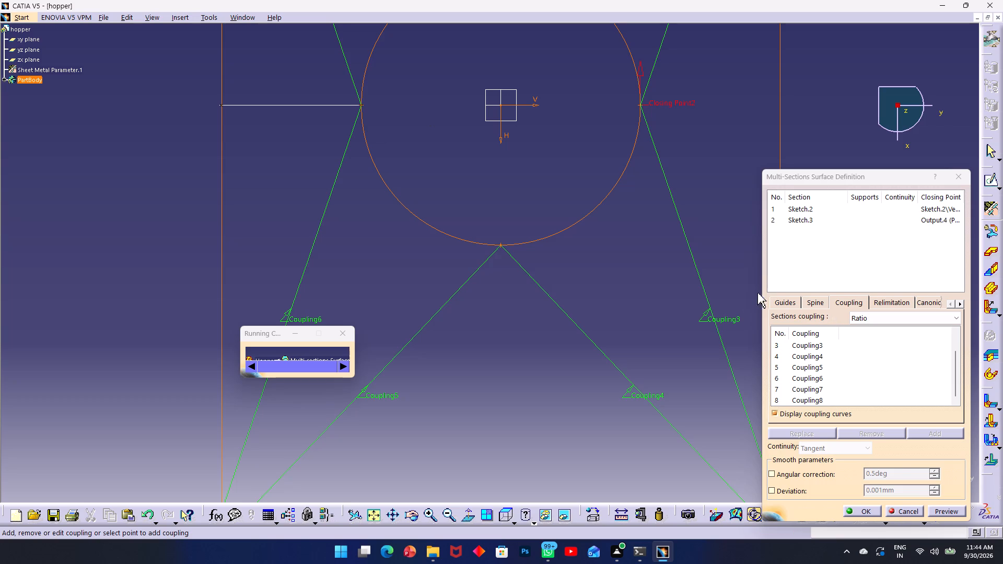
left_click(942, 512)
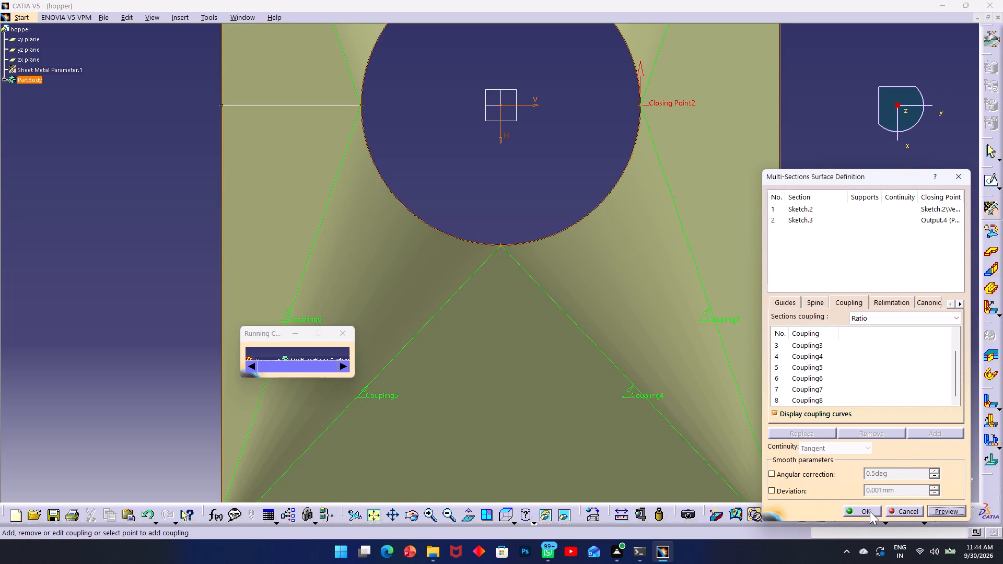
Finish the multi-sections surface and create the surfacic hopper from it, keeping the default tear wires.
left_click(870, 511)
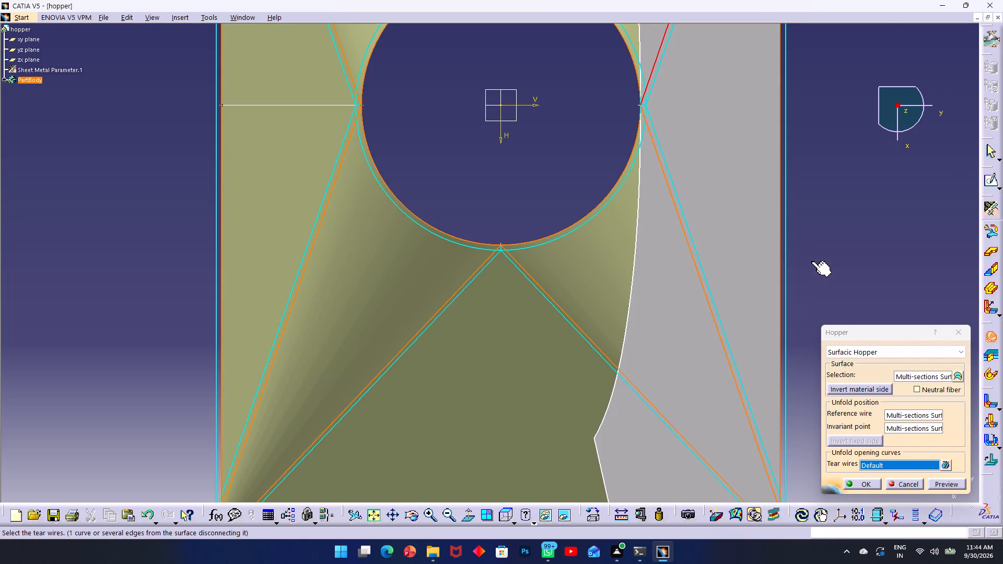
left_click(812, 261)
left_click(856, 485)
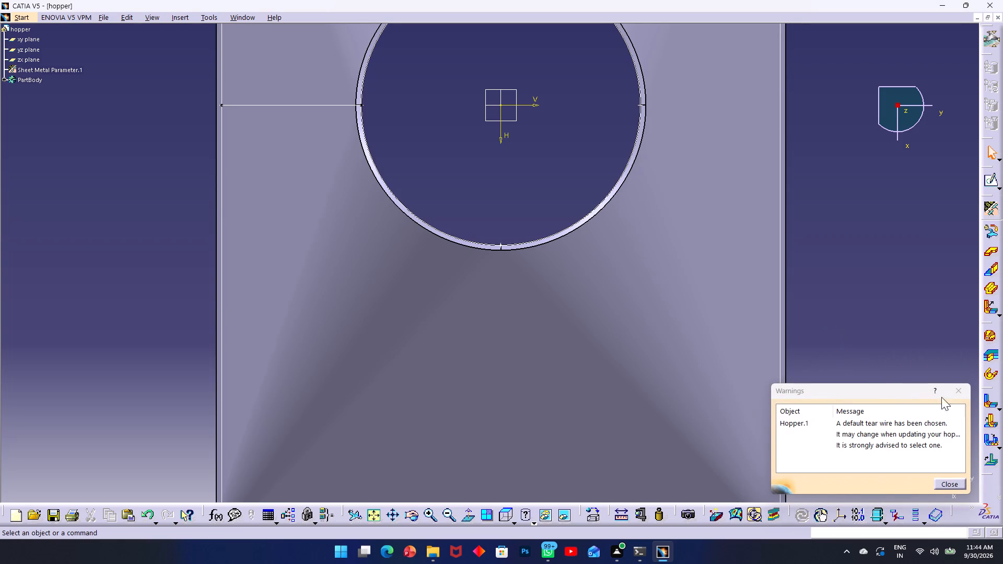
left_click(954, 392)
Examine the finished hopper from several sides, including both openings, the corners and the side faces.
middle_click_drag(917, 378, 883, 352, "ctrl")
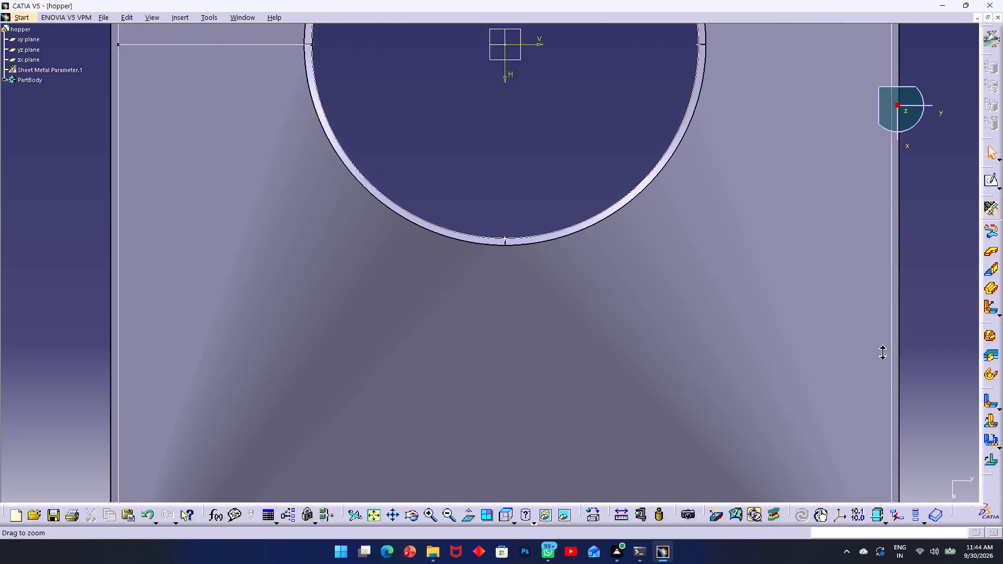
middle_click_drag(883, 352, 940, 431, "ctrl")
middle_click_drag(826, 345, 638, 283)
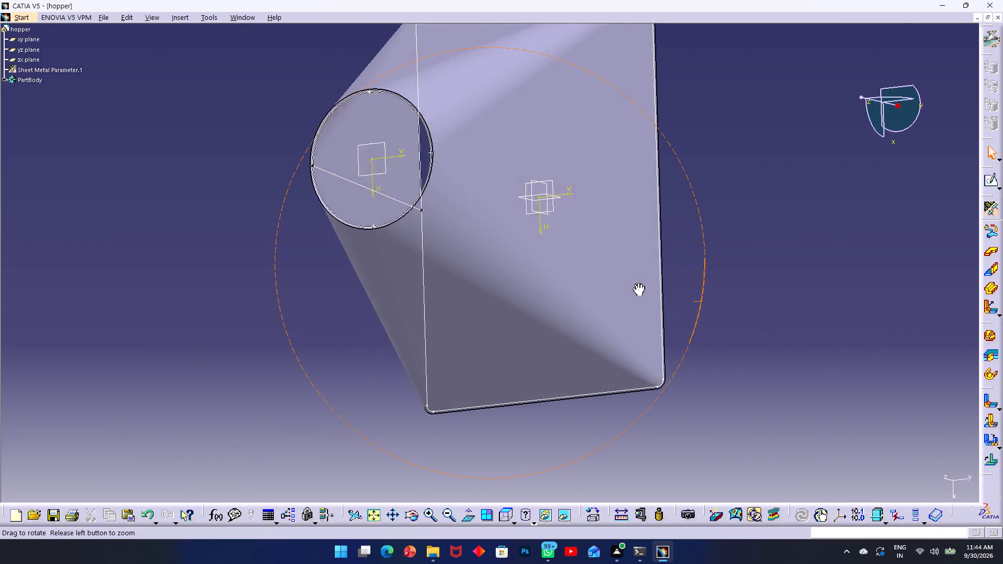
middle_click_drag(638, 283, 495, 372)
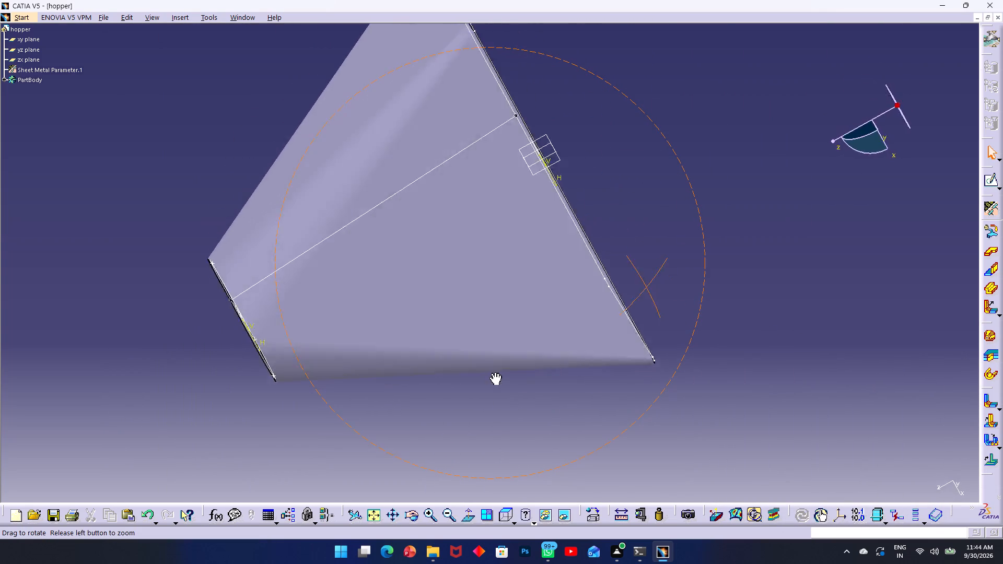
middle_click_drag(495, 372, 297, 335)
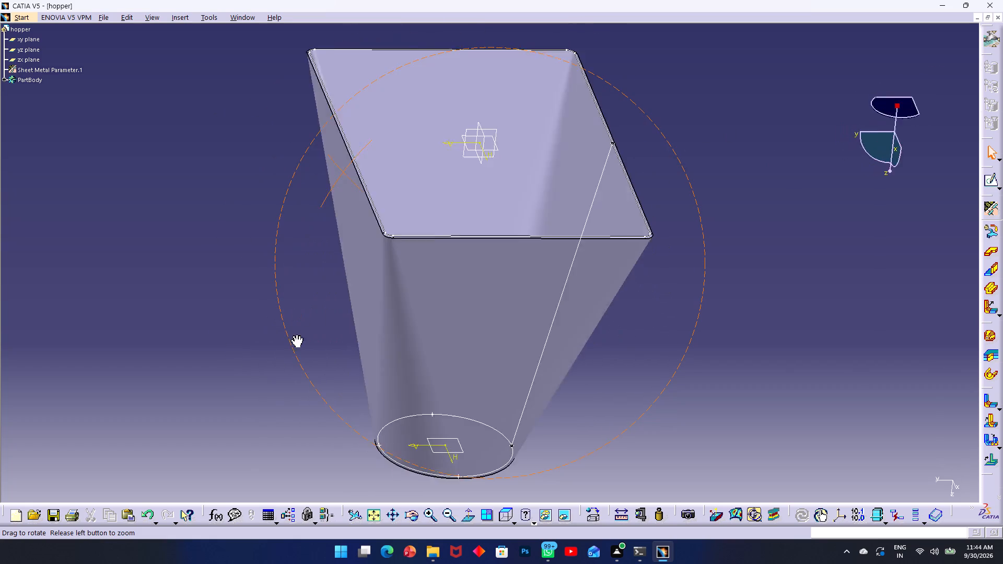
middle_click_drag(297, 335, 325, 418)
left_click(301, 382)
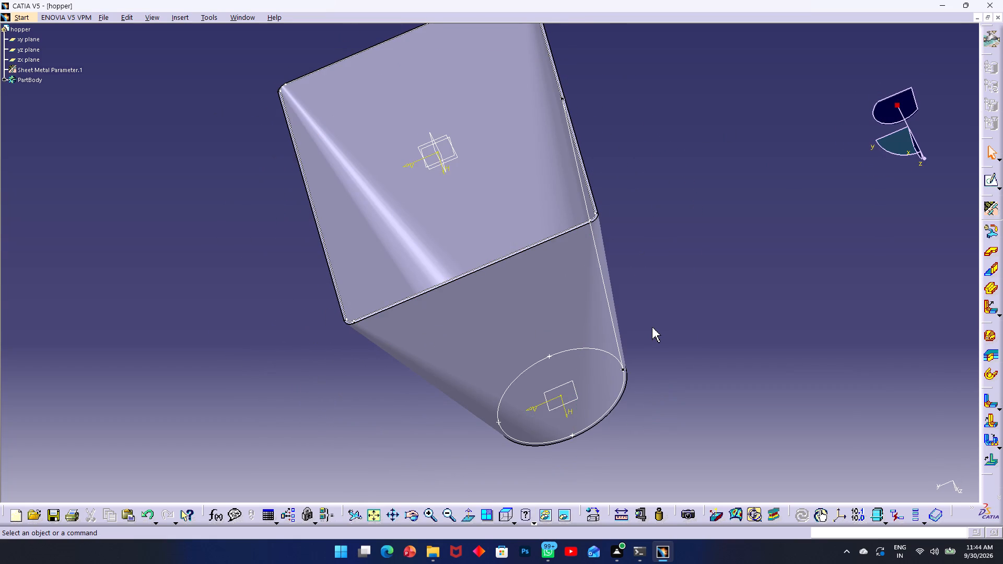
middle_click_drag(652, 327, 583, 292, "ctrl")
middle_click_drag(667, 335, 712, 344, "ctrl")
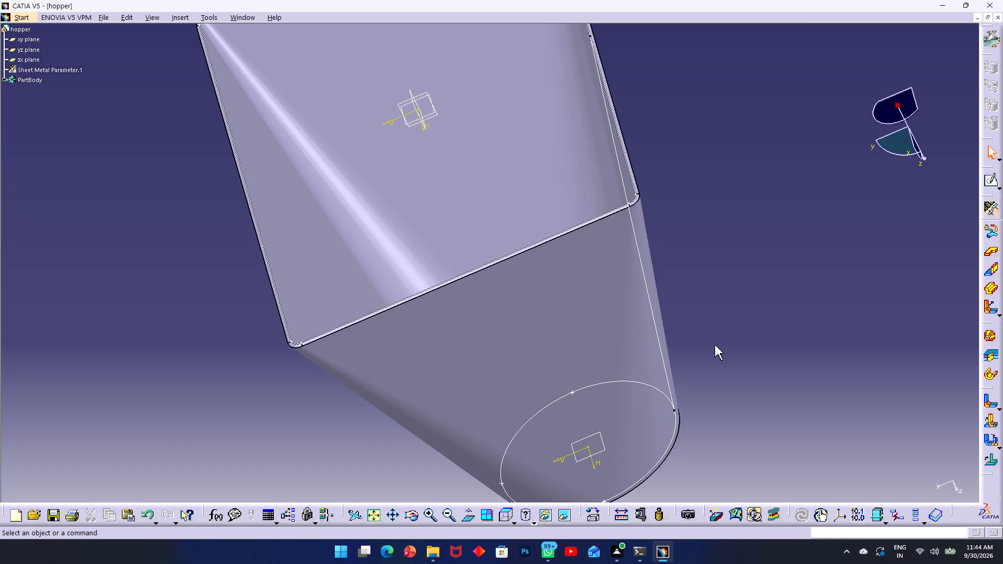
middle_click_drag(769, 345, 304, 110)
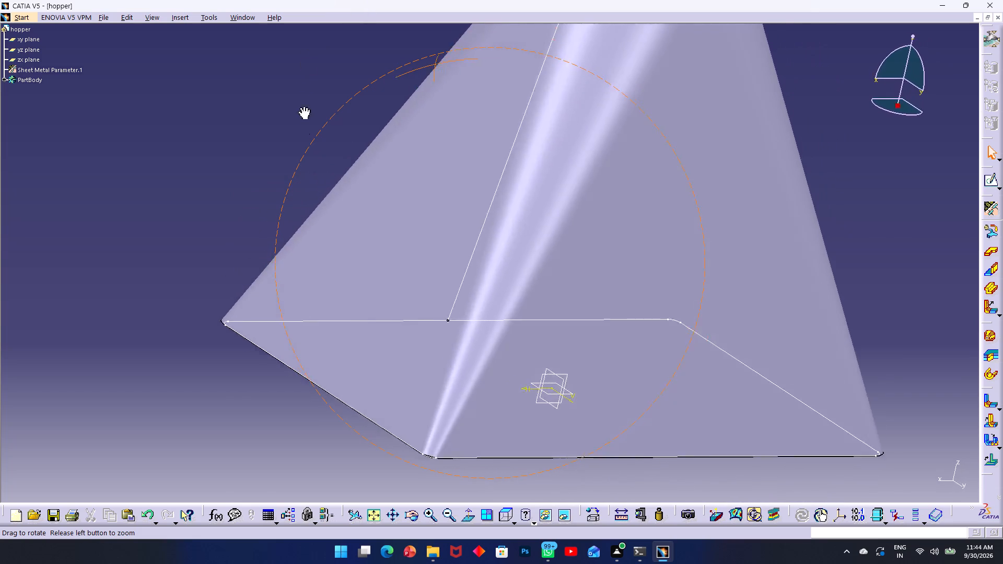
middle_click_drag(304, 110, 309, 182)
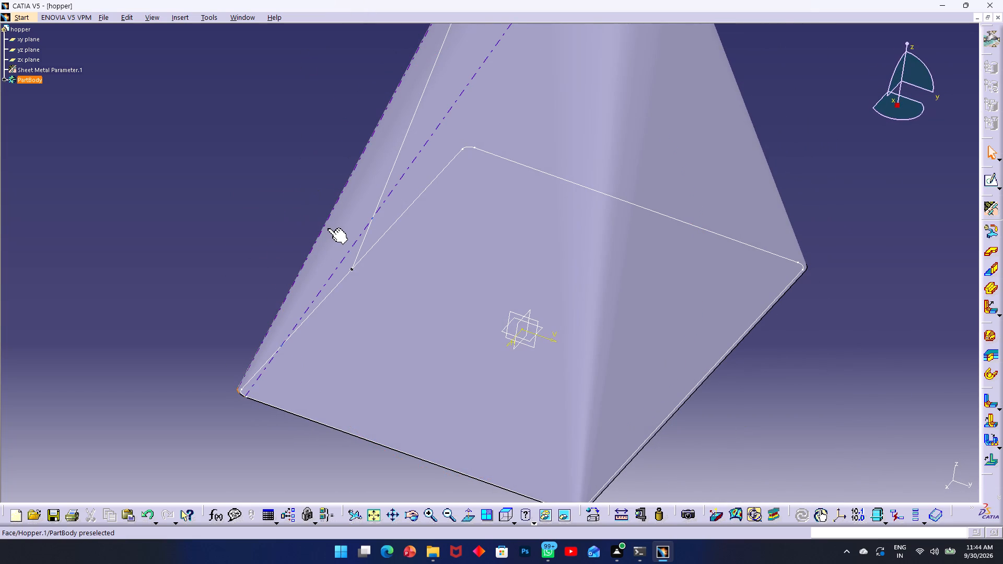
key("ctrl+z")
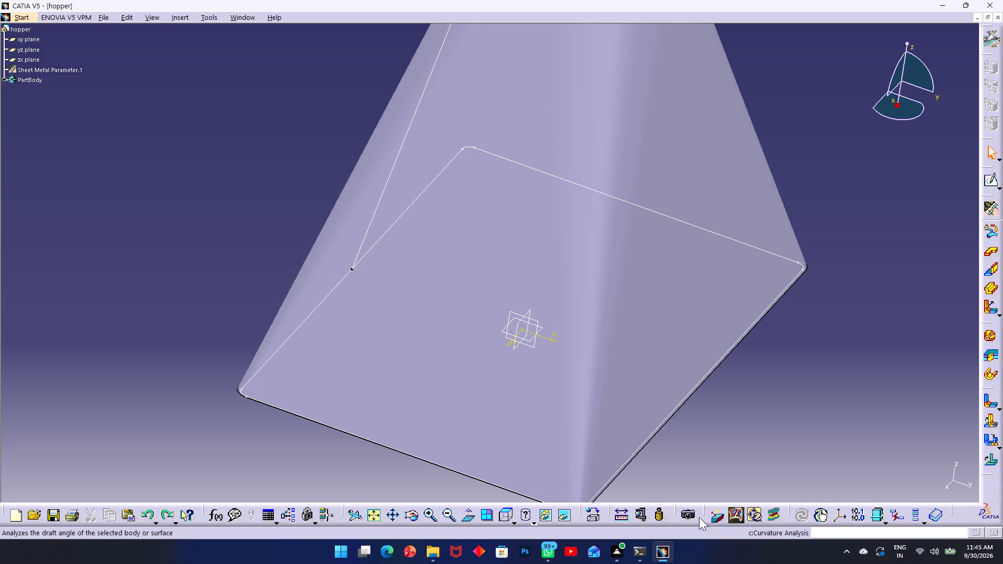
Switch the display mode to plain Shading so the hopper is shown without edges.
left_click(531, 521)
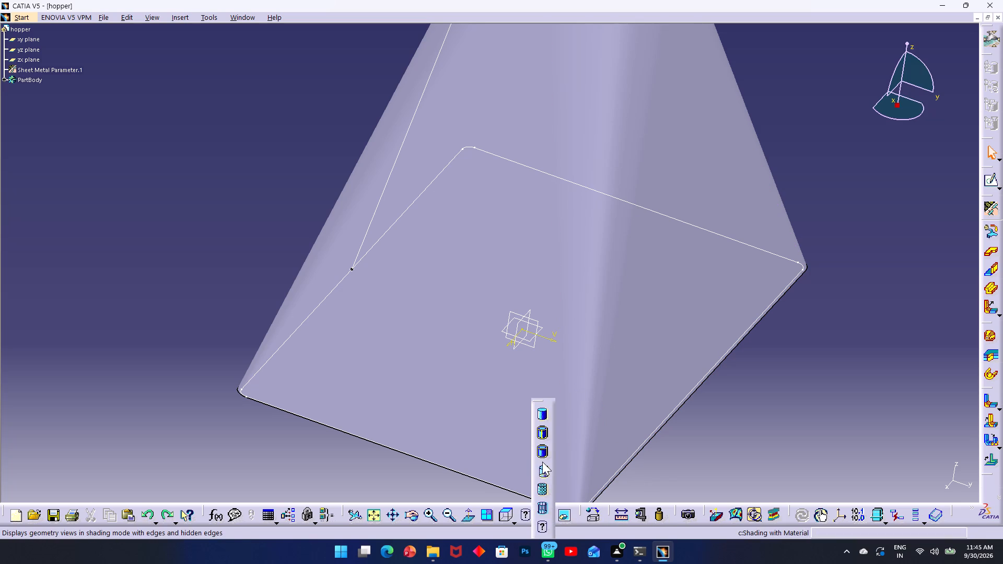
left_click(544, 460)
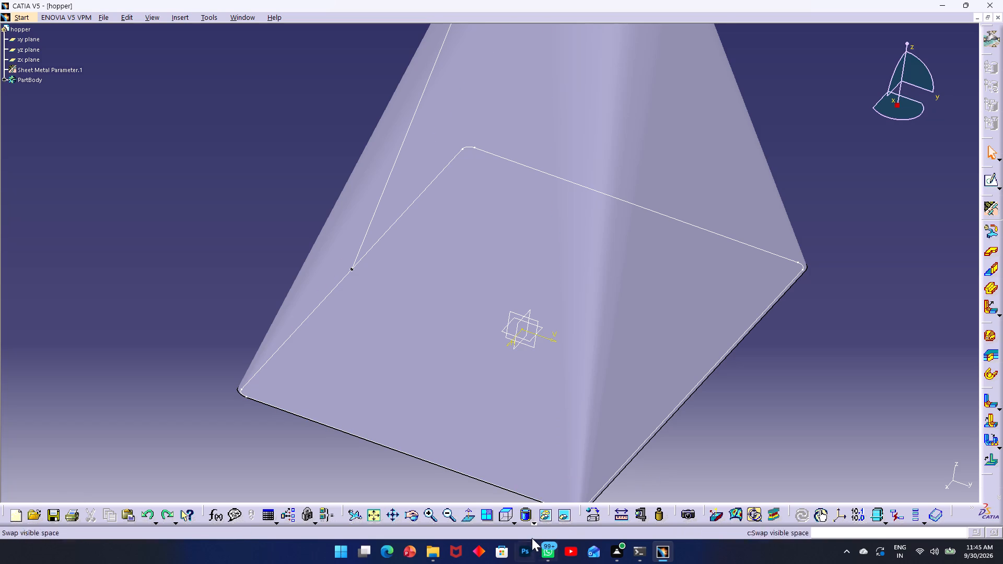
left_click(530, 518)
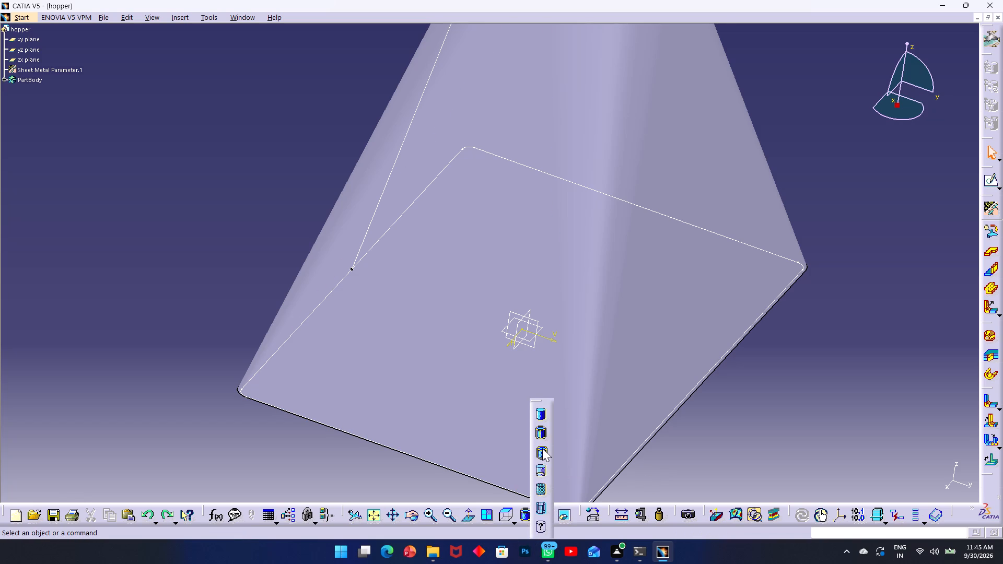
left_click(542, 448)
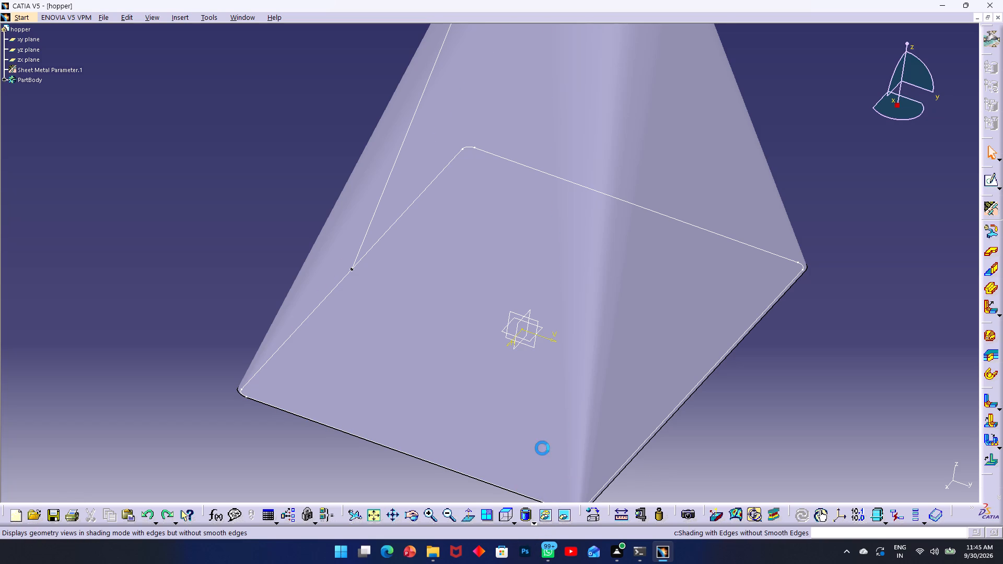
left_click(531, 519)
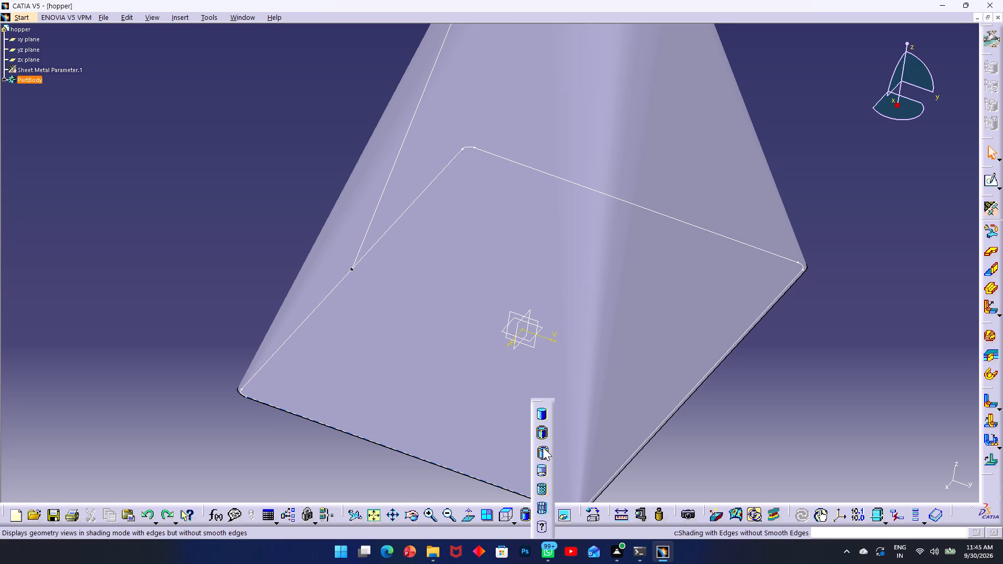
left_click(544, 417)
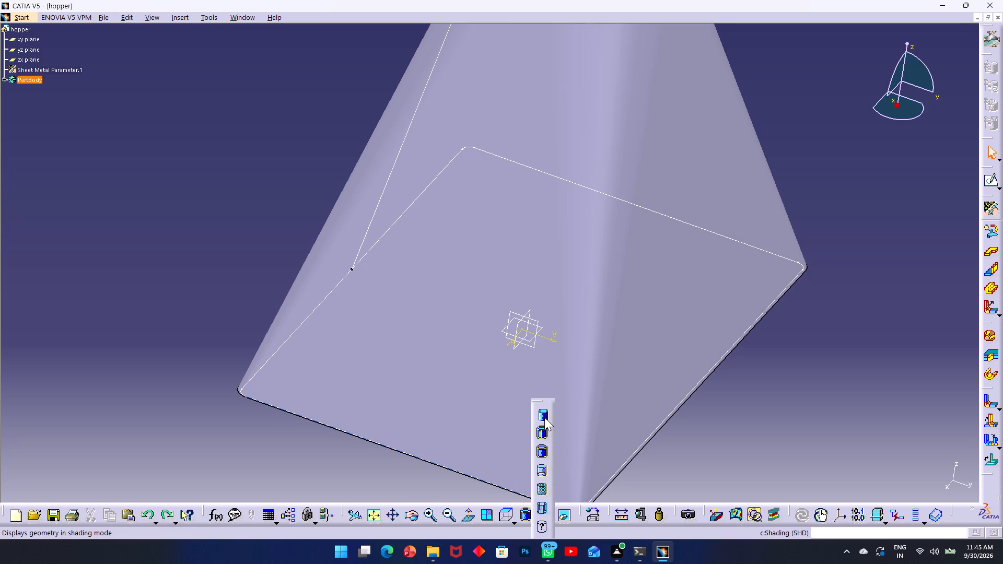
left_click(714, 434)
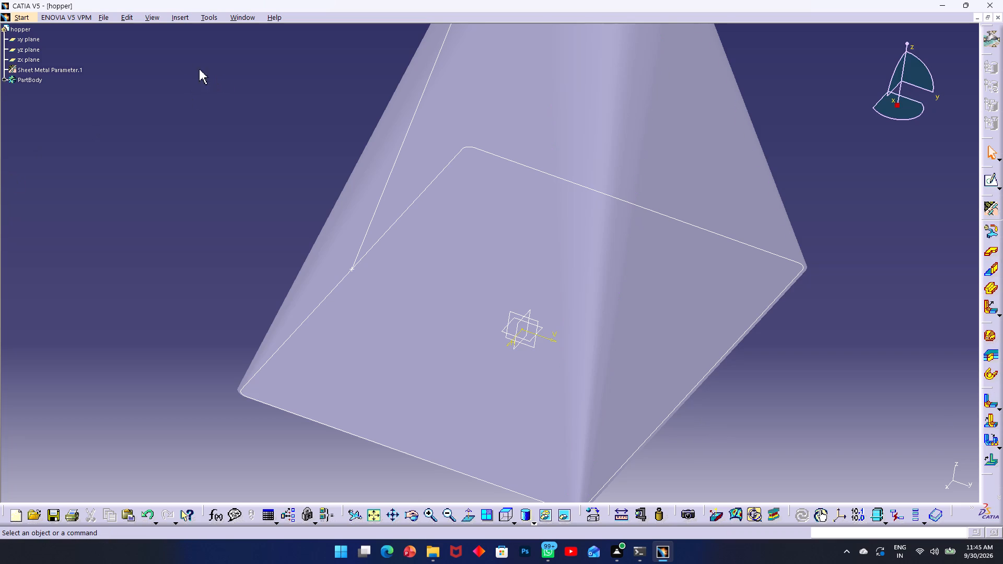
Unfold the hopper to check its flat pattern, and fold it back to the 3D view.
left_click(174, 17)
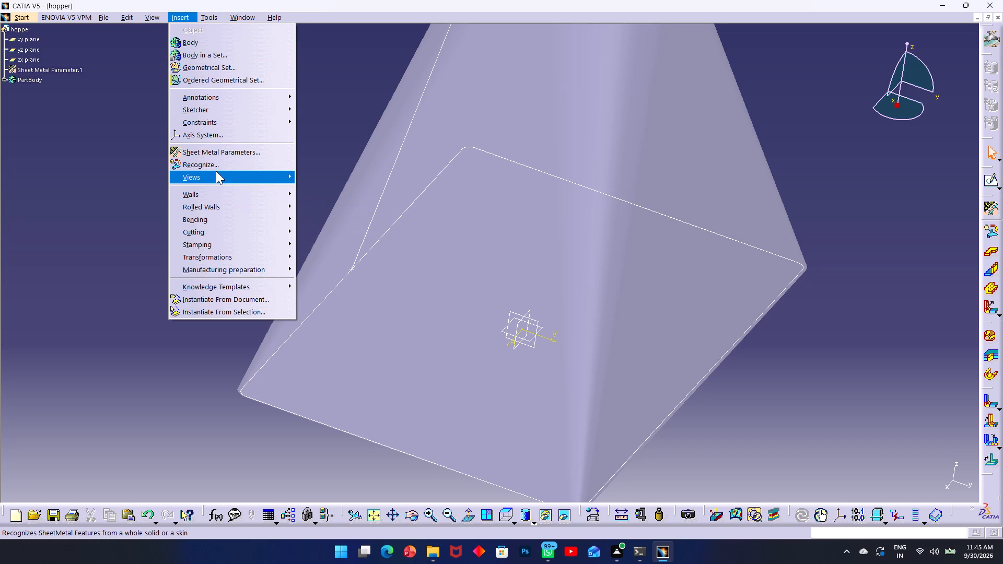
left_click(321, 180)
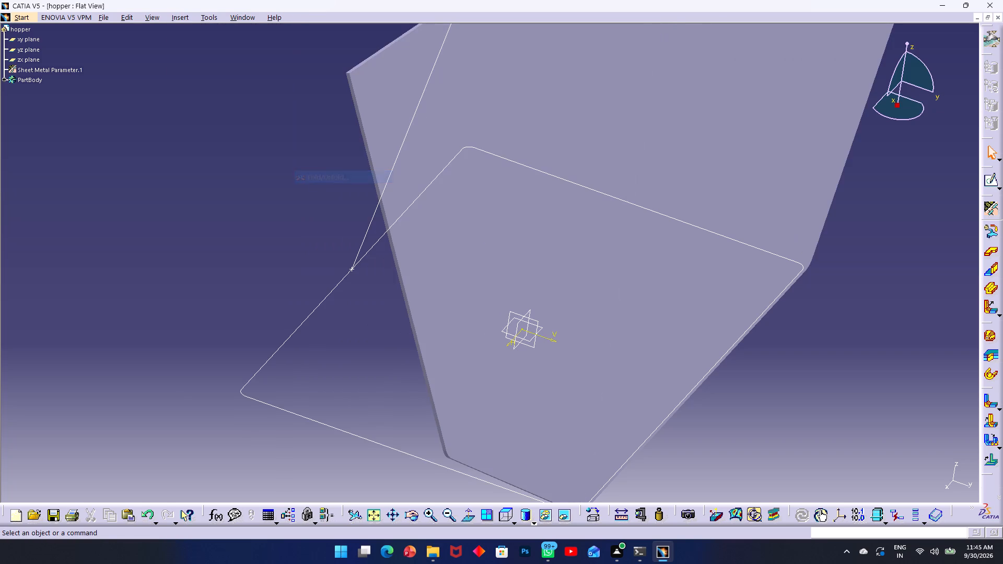
middle_click_drag(343, 187, 241, 418)
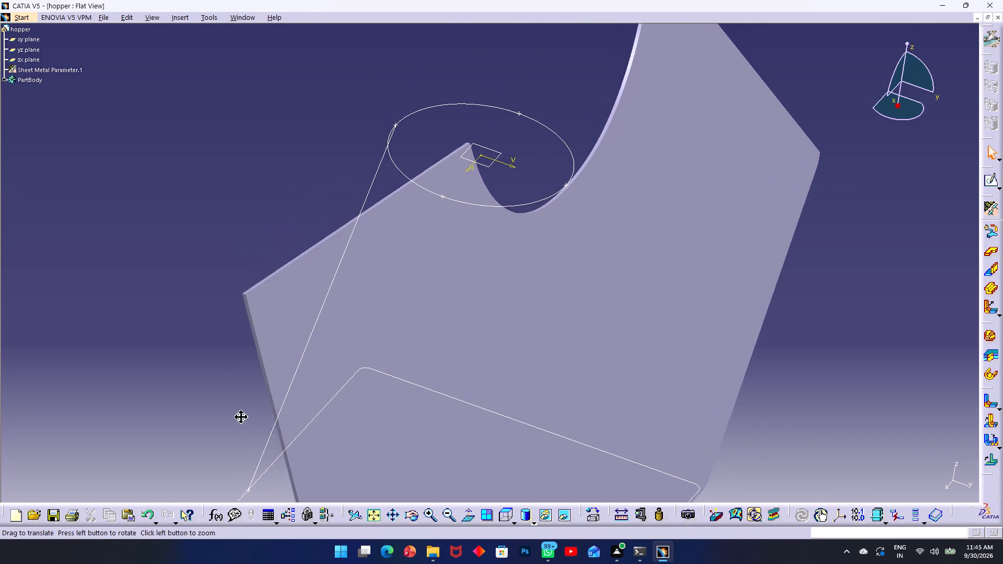
middle_click_drag(241, 418, 241, 421)
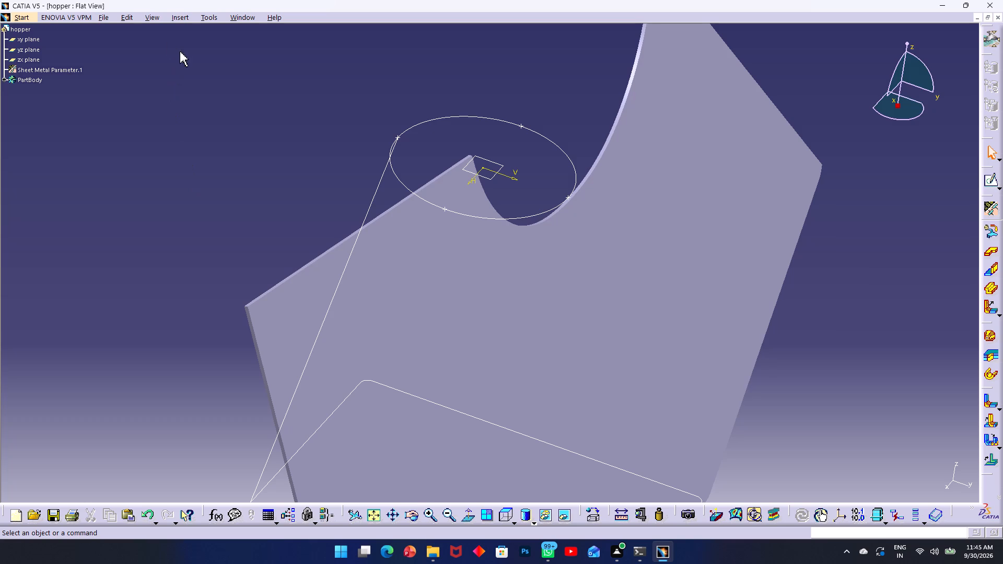
left_click(153, 20)
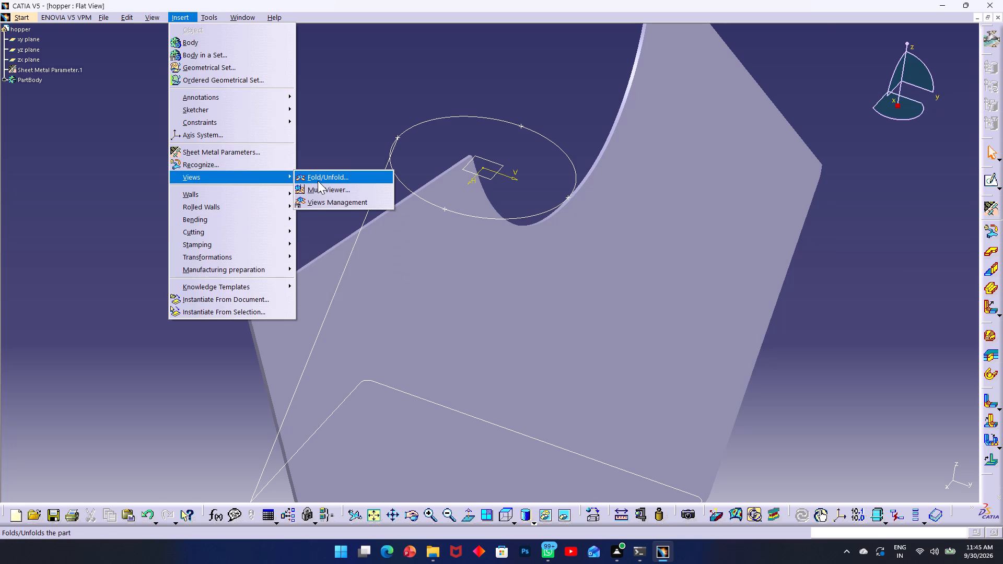
left_click(318, 181)
left_click(631, 257)
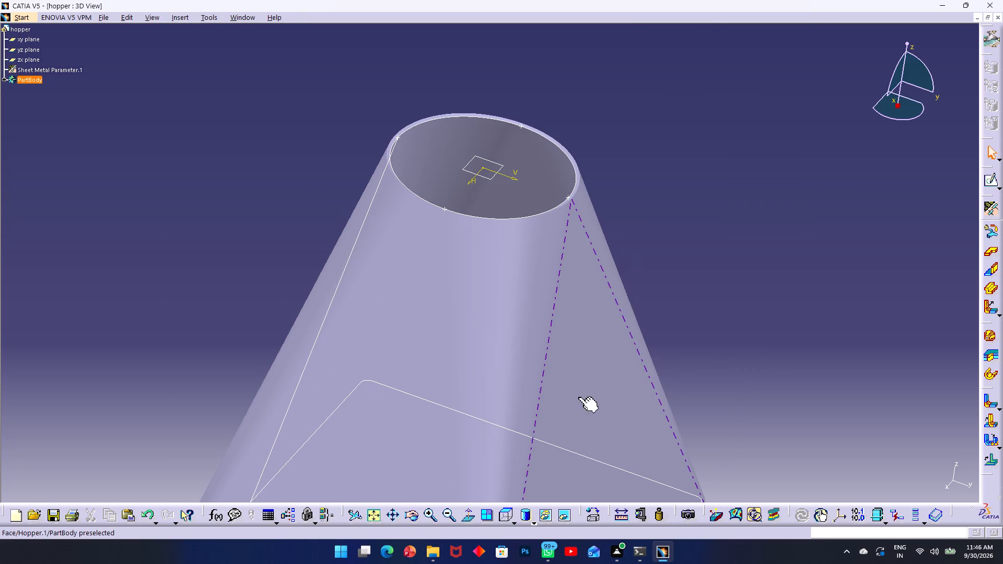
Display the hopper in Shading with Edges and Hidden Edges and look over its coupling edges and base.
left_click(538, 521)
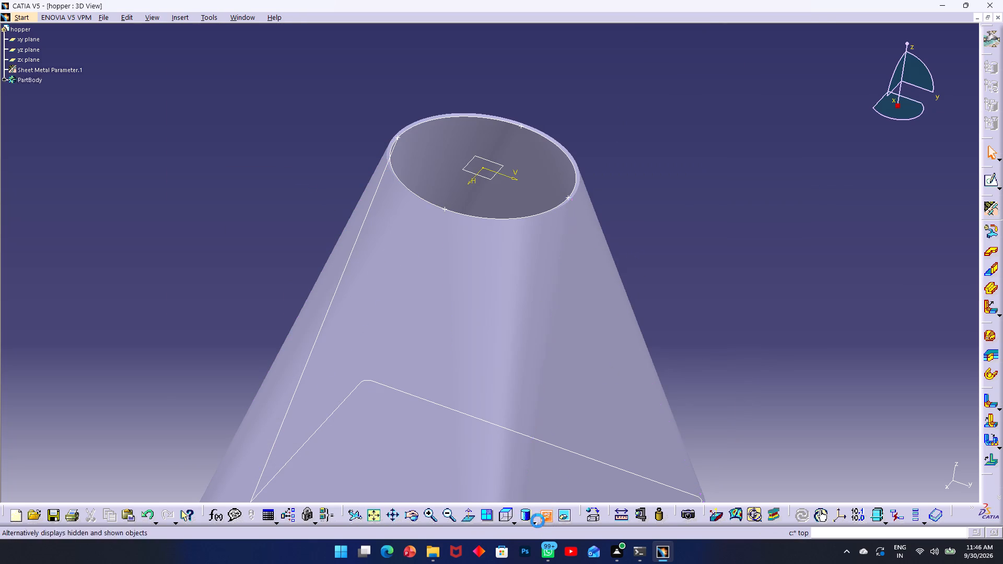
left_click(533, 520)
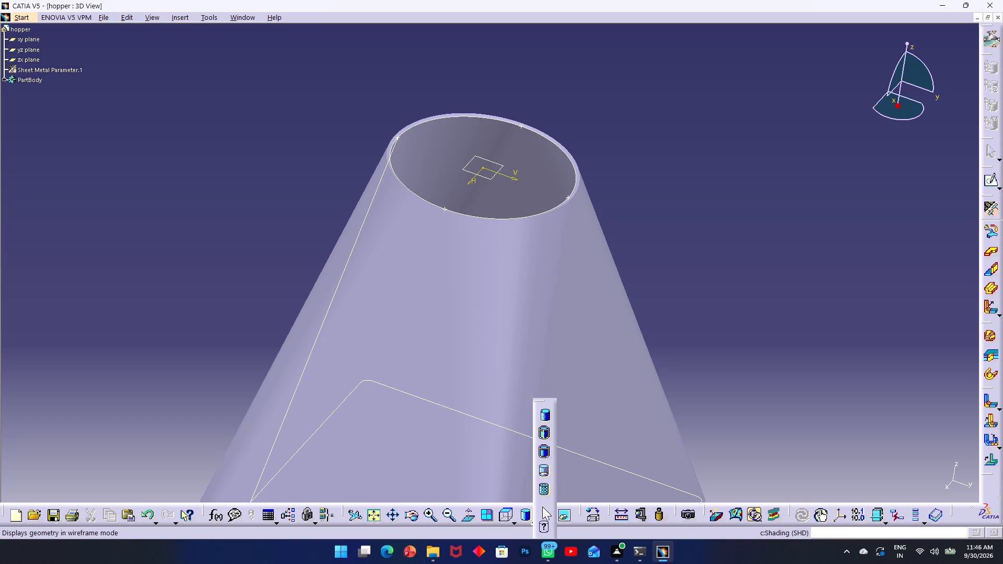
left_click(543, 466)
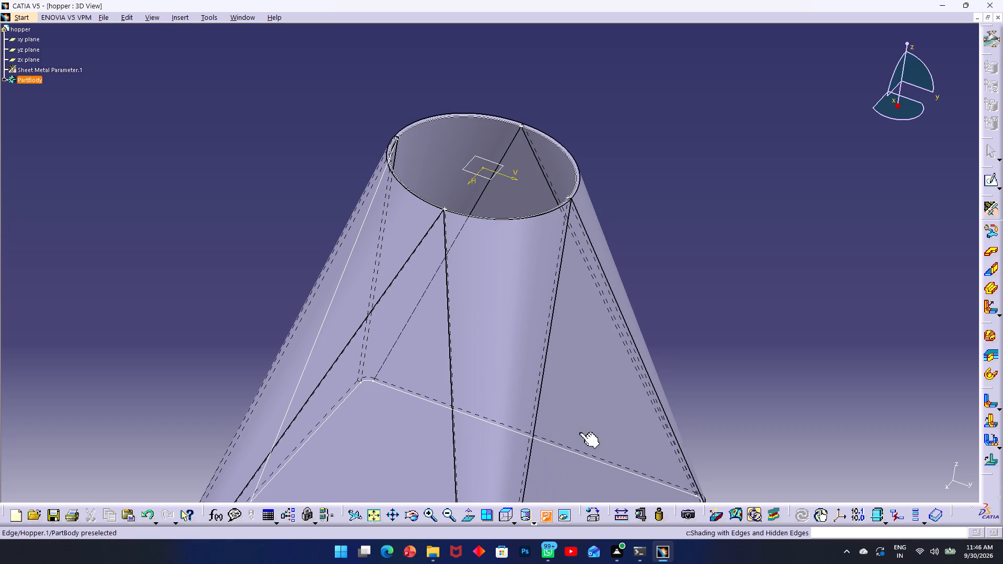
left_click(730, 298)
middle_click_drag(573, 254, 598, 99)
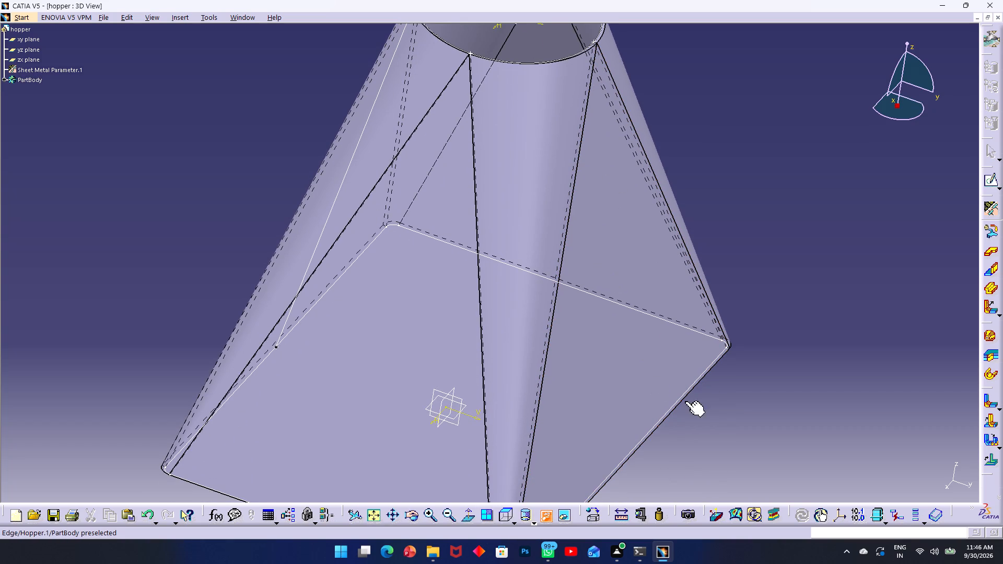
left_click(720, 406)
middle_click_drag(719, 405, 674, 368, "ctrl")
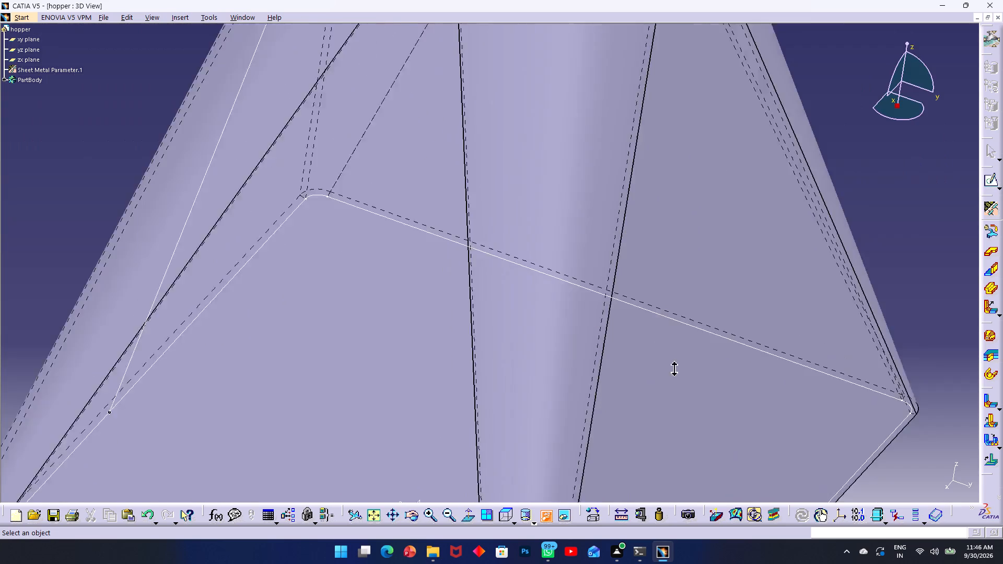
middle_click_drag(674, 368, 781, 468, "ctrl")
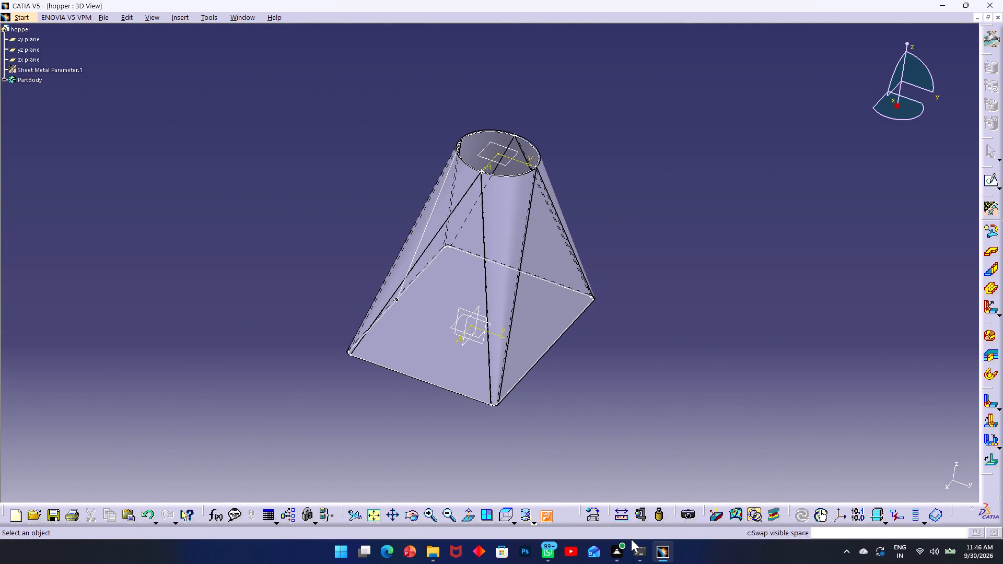
Set the display mode to Shading with Edges for the whole hopper.
left_click(533, 520)
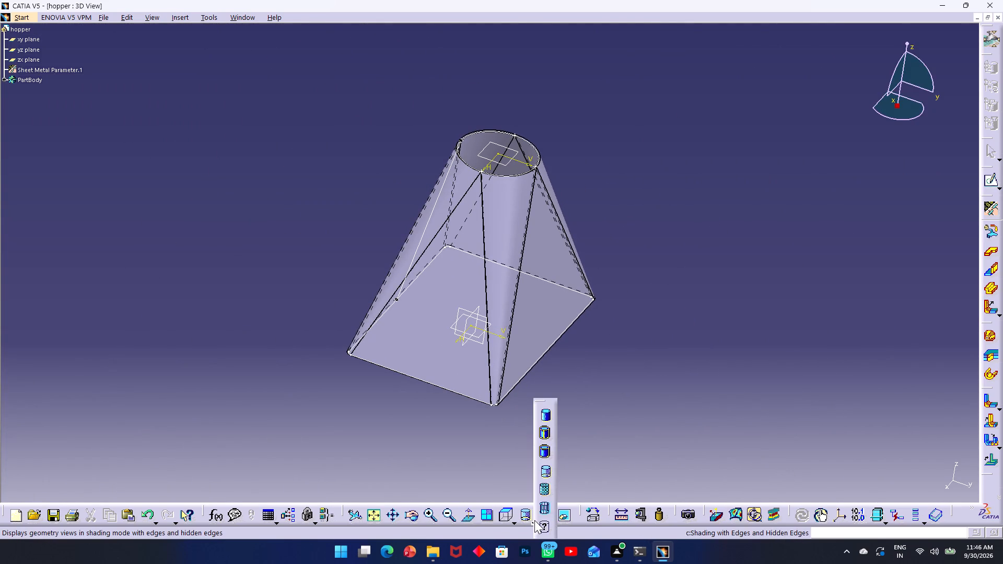
left_click(541, 454)
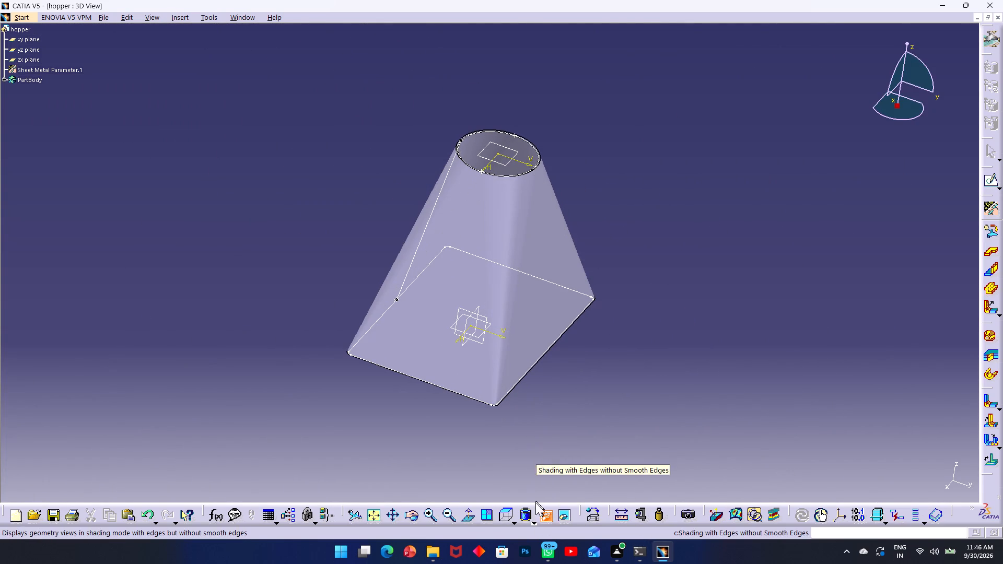
left_click(531, 522)
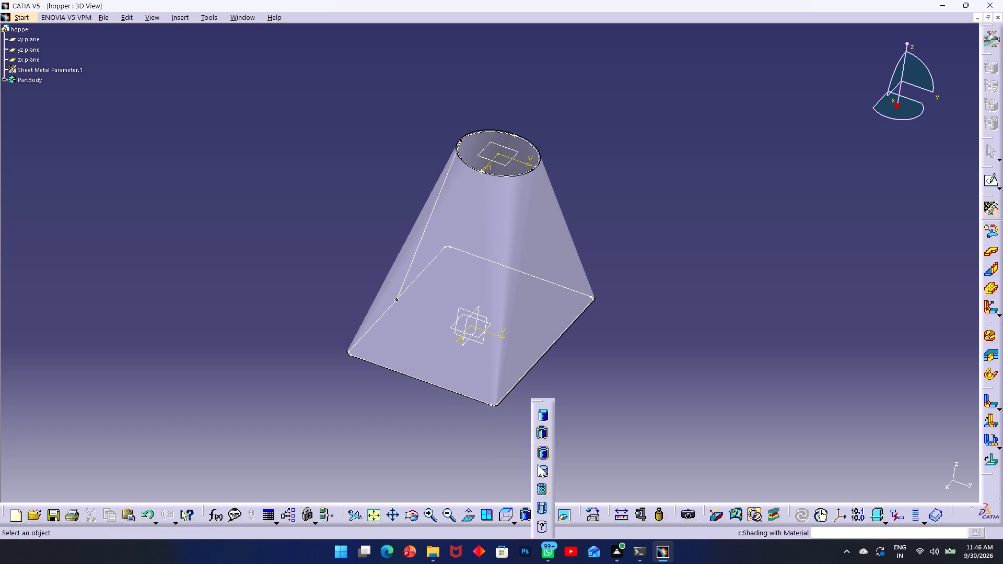
left_click(543, 439)
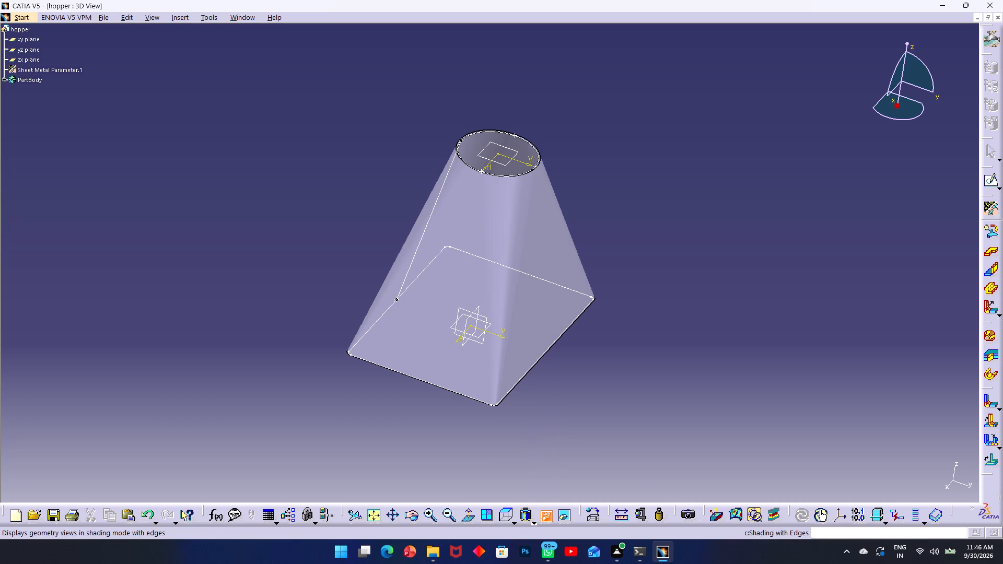
left_click(551, 419)
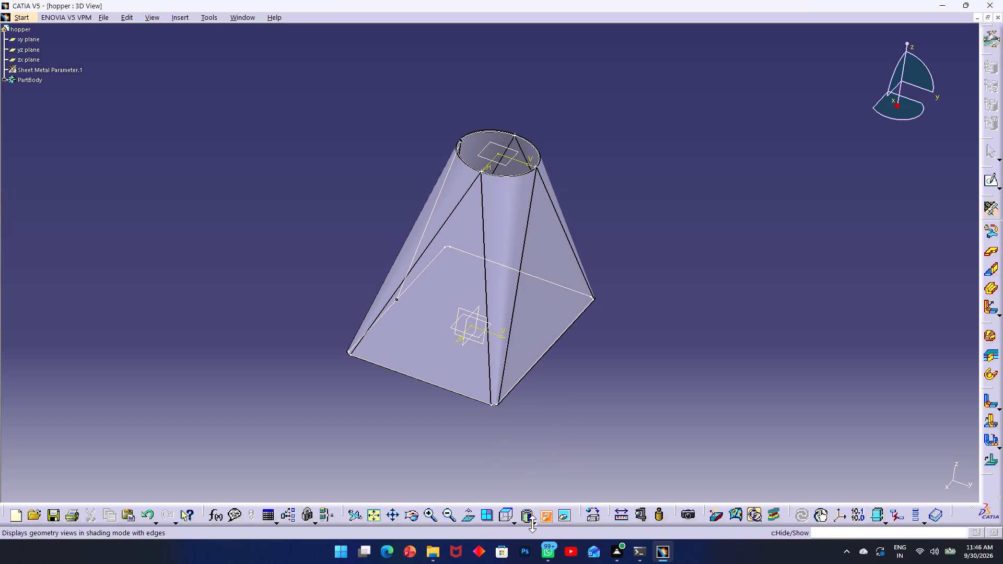
Customize the view mode so that all edges of the hopper are displayed.
left_click(532, 524)
left_click(542, 529)
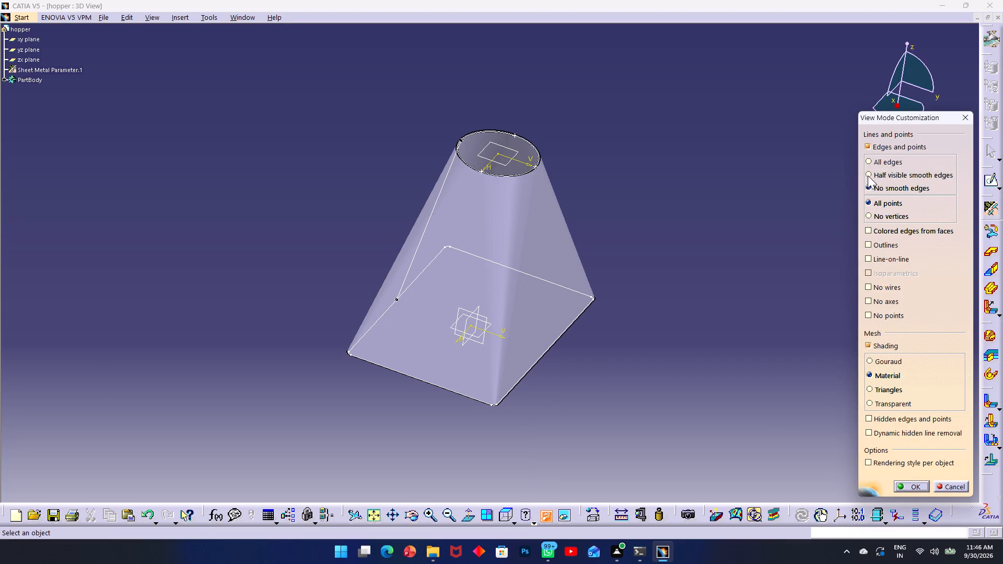
left_click(871, 160)
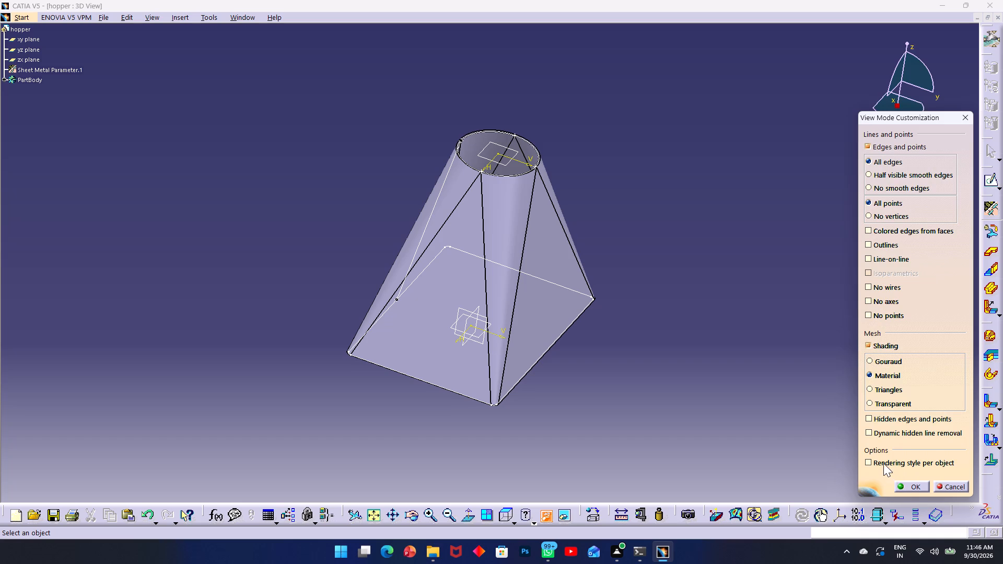
left_click(913, 484)
left_click(782, 402)
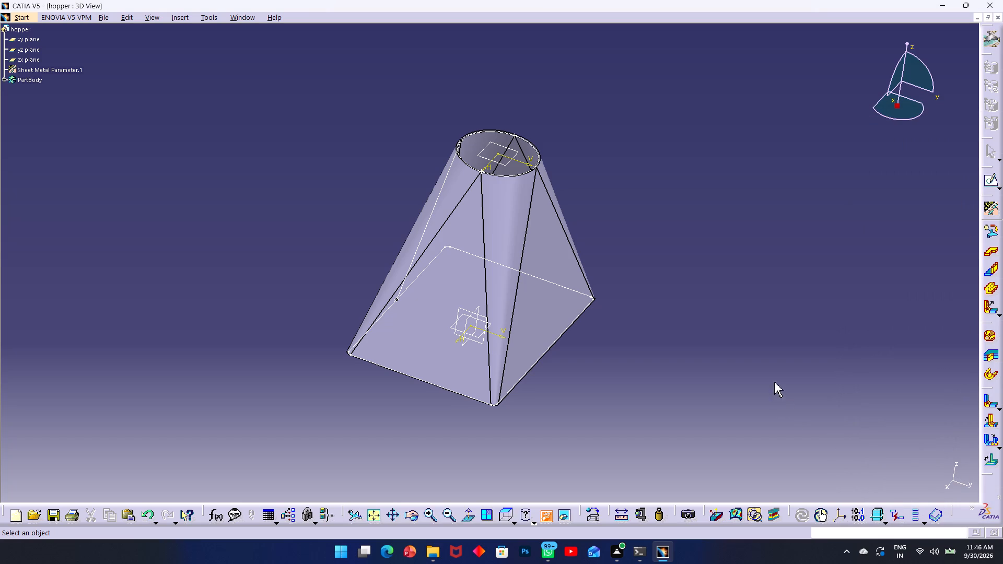
Save the part as hopper in CATPart format in the catia ex folder on the Desktop.
left_click_drag(774, 382, 695, 380, "ctrl")
middle_click_drag(625, 346, 519, 304, "ctrl")
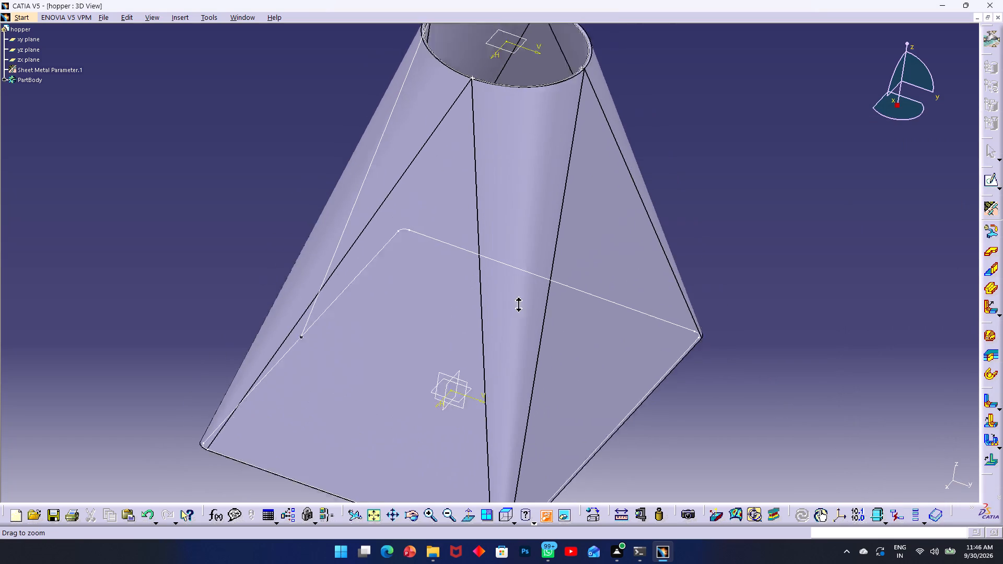
middle_click_drag(519, 304, 614, 339, "ctrl")
middle_click_drag(575, 272, 658, 286, "ctrl")
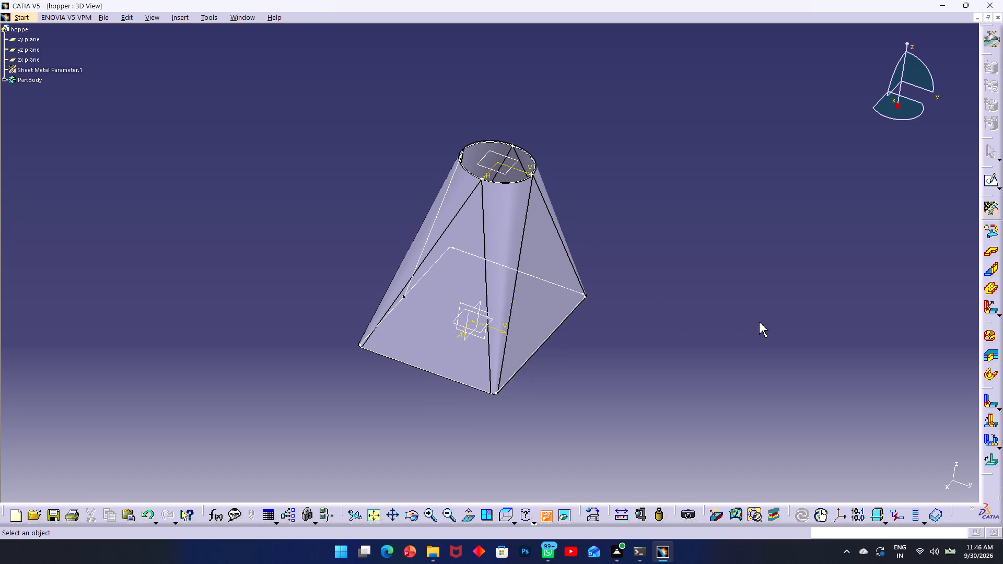
key("ctrl+s")
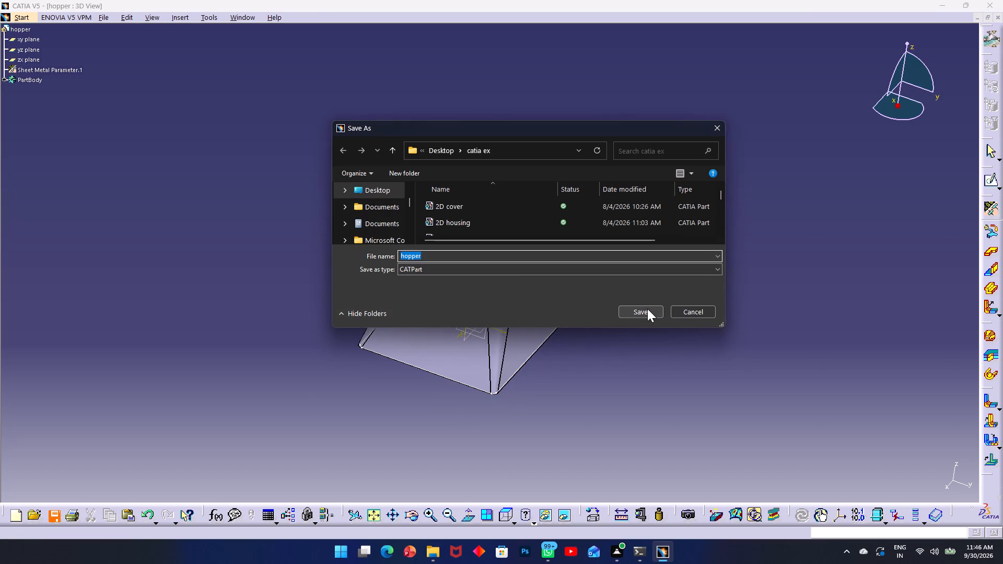
left_click(647, 309)
Hide the tear line Line.1 and the base rectangle Sketch.2 inside PartBody.
middle_click_drag(645, 315, 646, 315, "ctrl")
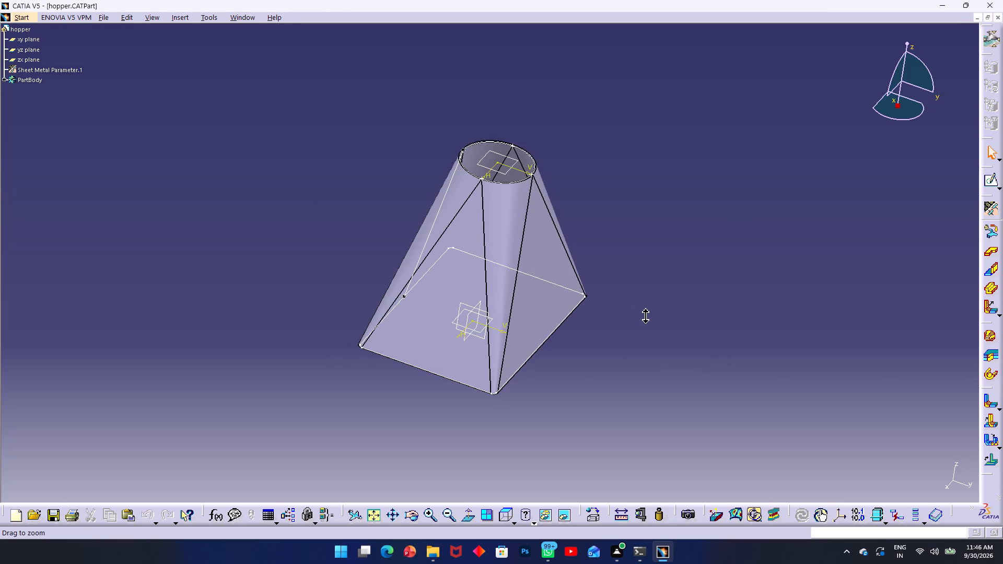
middle_click_drag(646, 315, 562, 284, "ctrl")
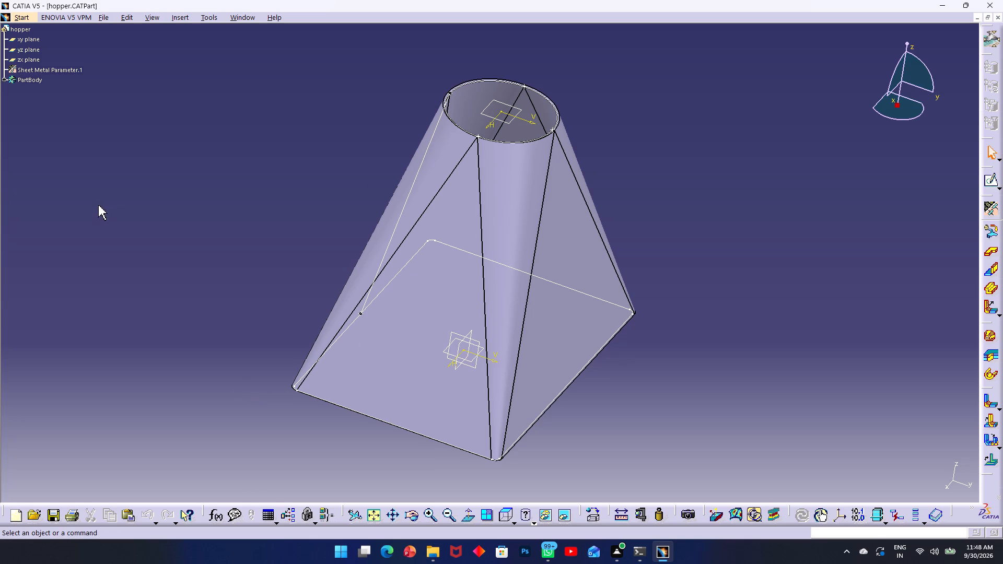
left_click(393, 239)
left_click(4, 78)
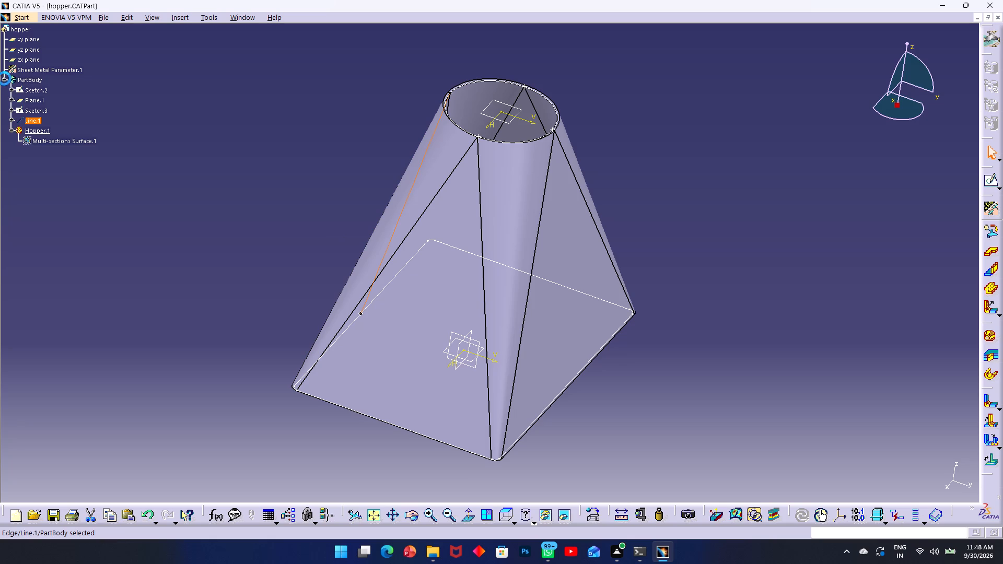
right_click(34, 123)
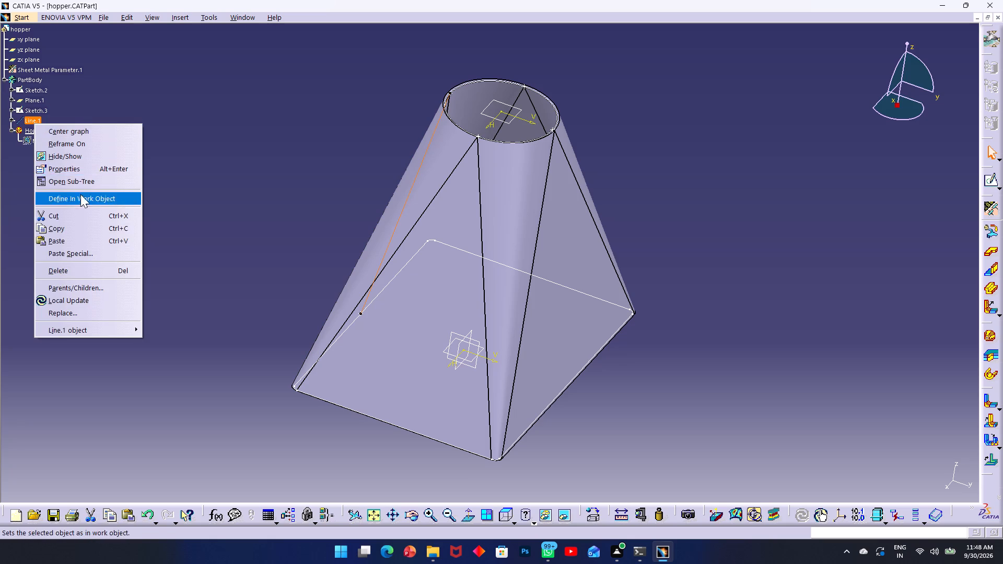
left_click(85, 159)
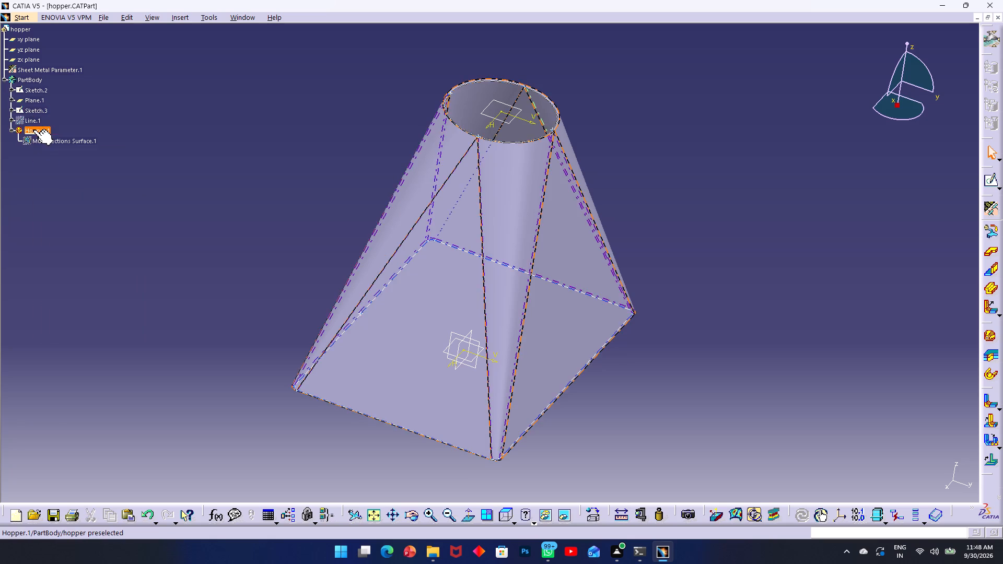
right_click(31, 88)
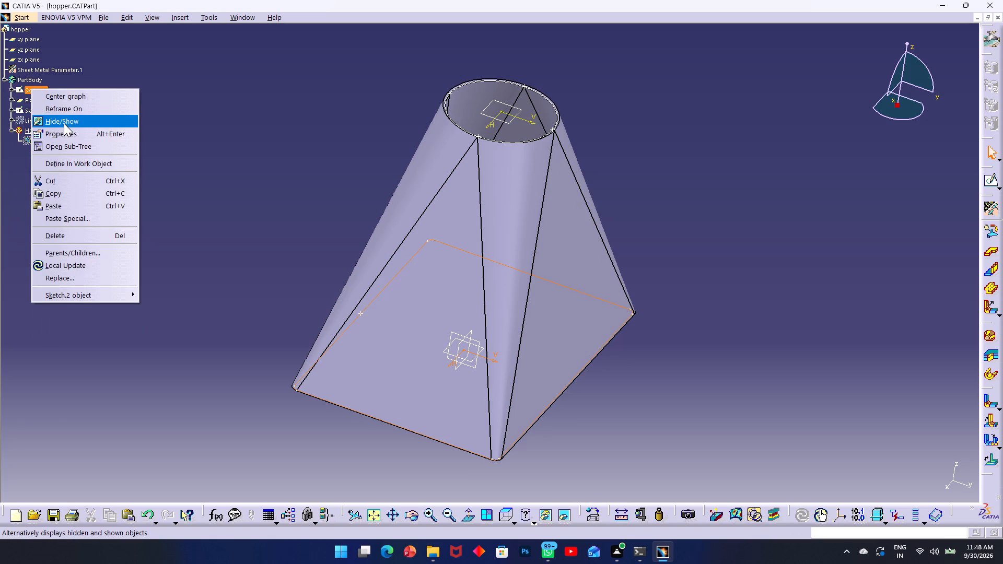
left_click(64, 123)
left_click(174, 161)
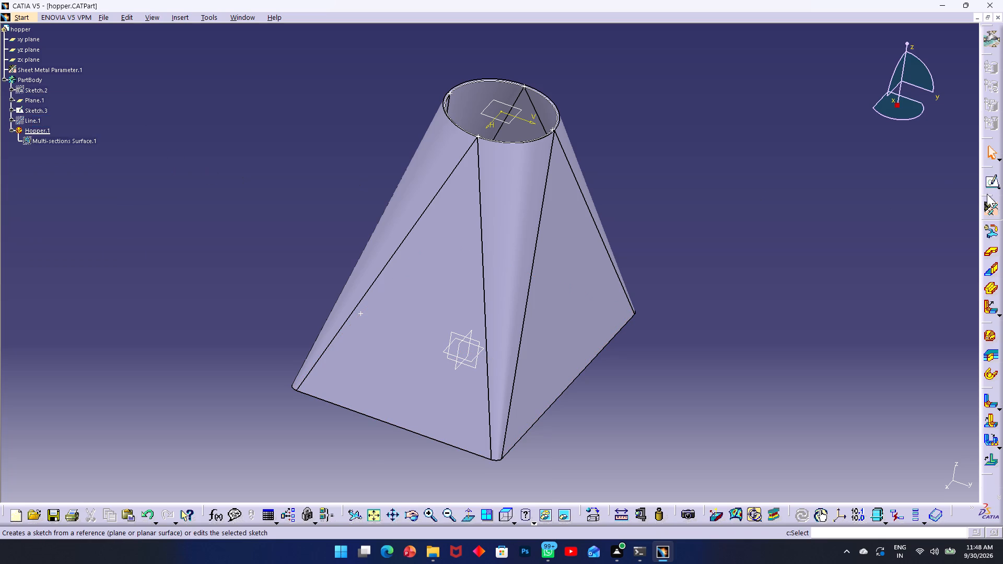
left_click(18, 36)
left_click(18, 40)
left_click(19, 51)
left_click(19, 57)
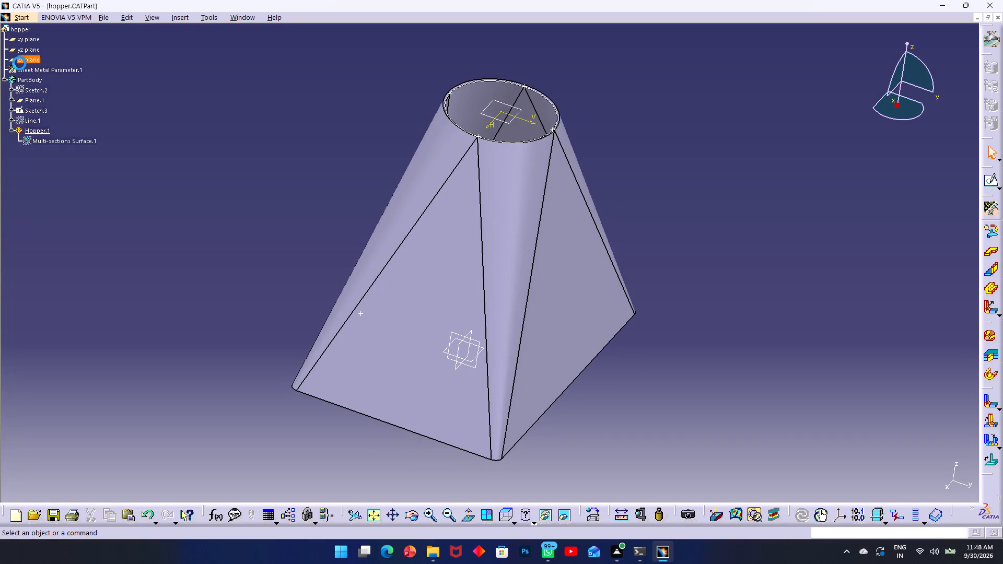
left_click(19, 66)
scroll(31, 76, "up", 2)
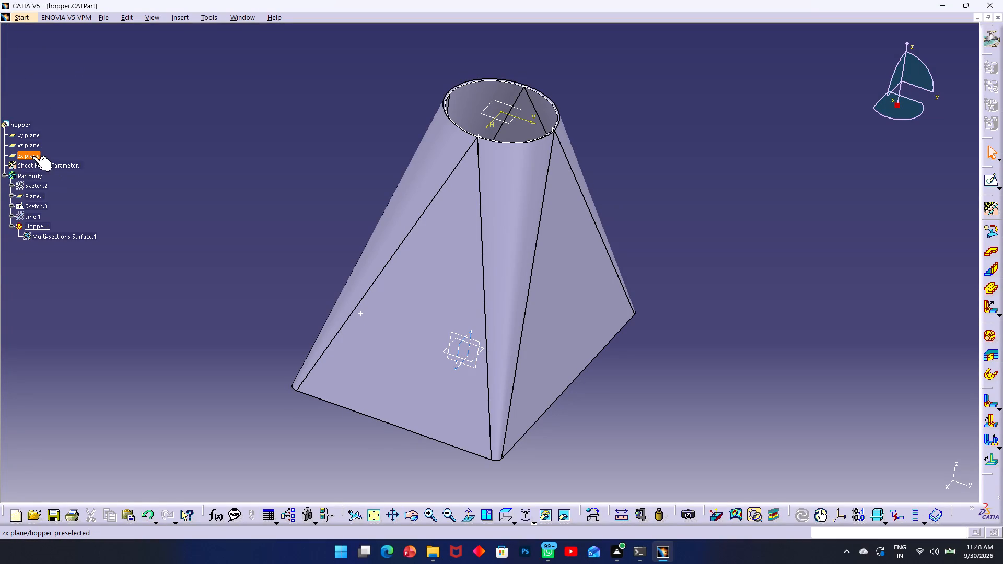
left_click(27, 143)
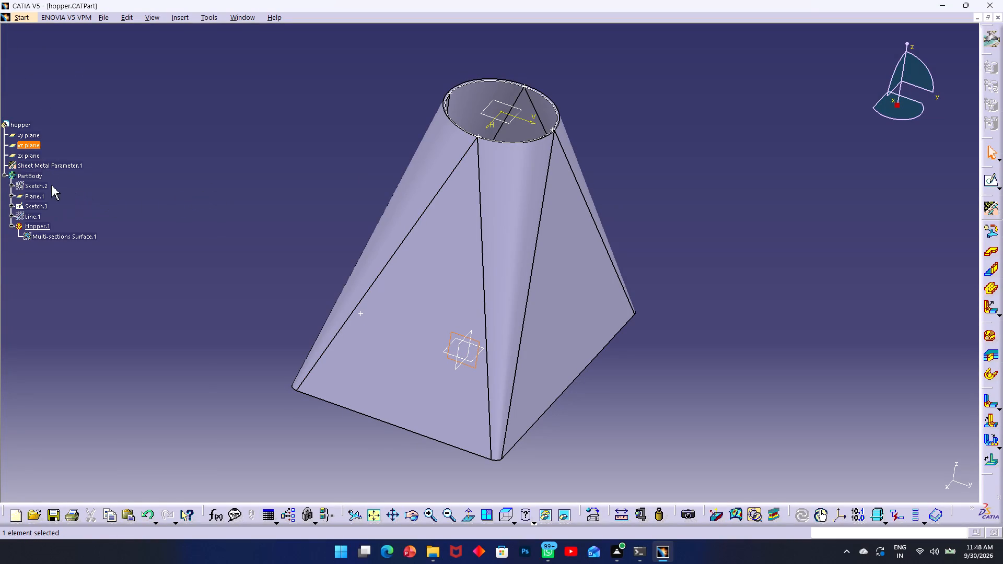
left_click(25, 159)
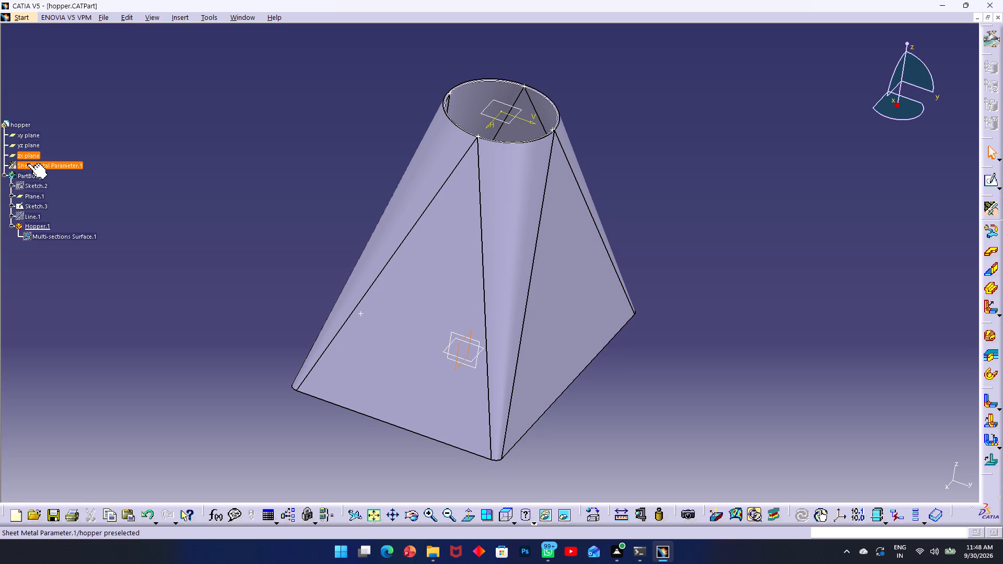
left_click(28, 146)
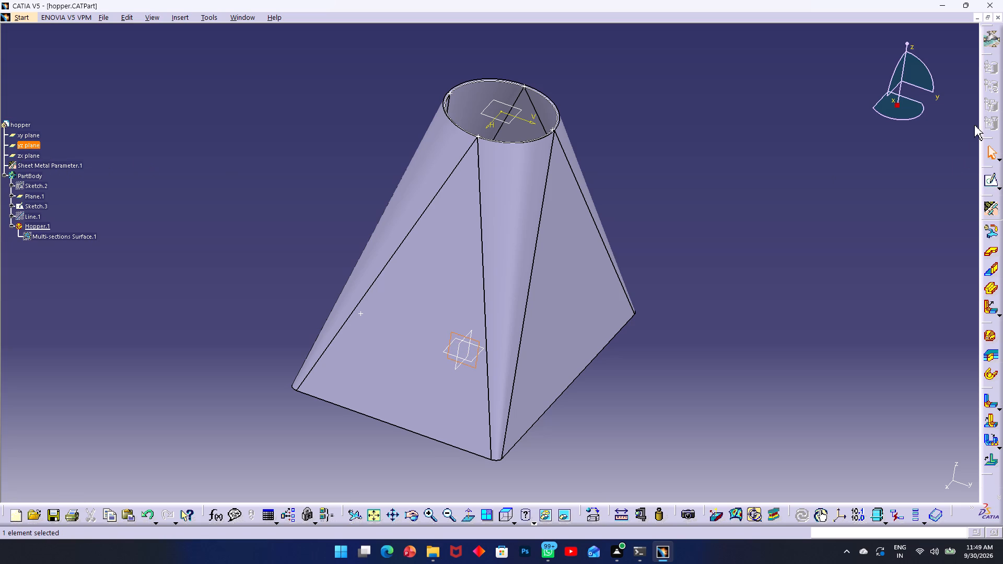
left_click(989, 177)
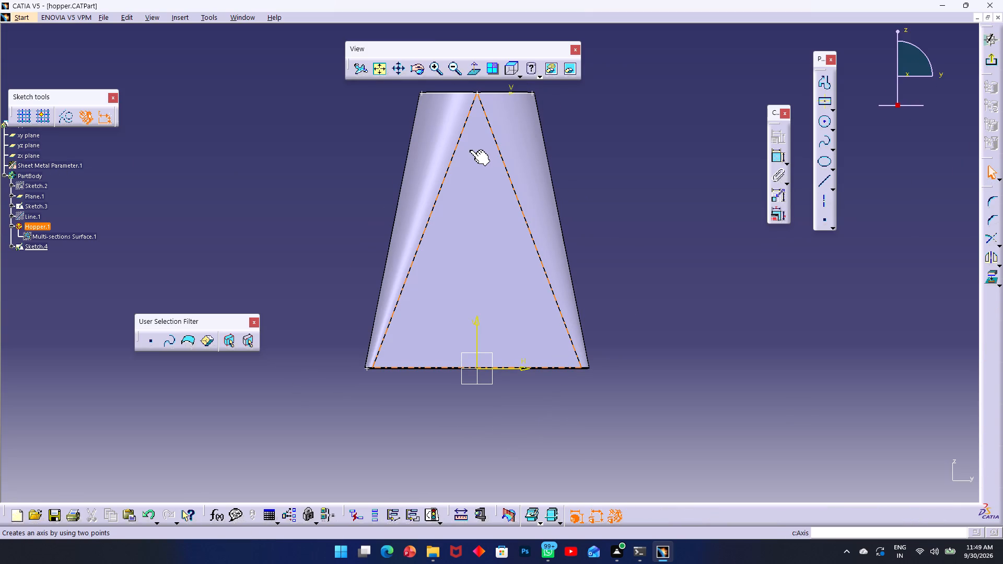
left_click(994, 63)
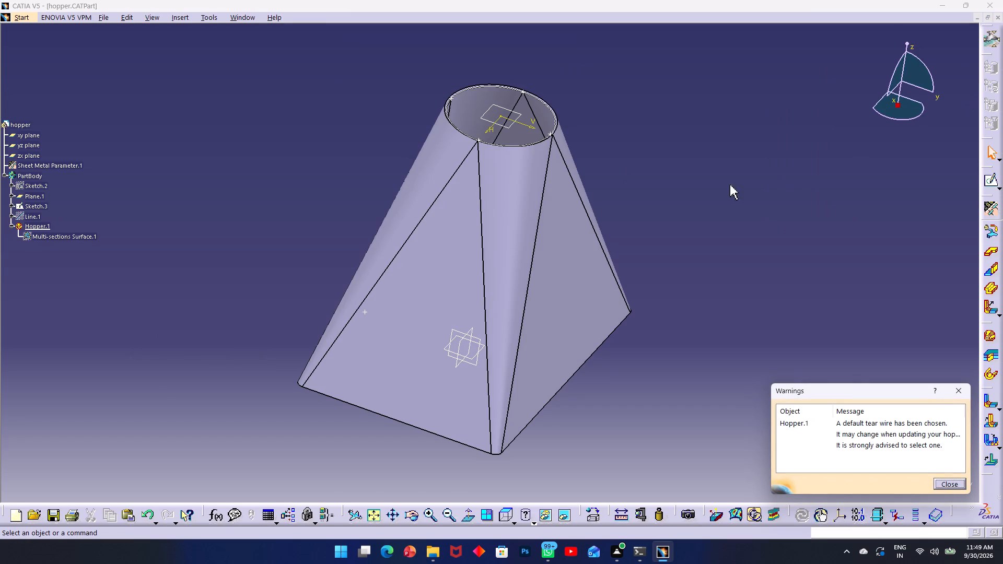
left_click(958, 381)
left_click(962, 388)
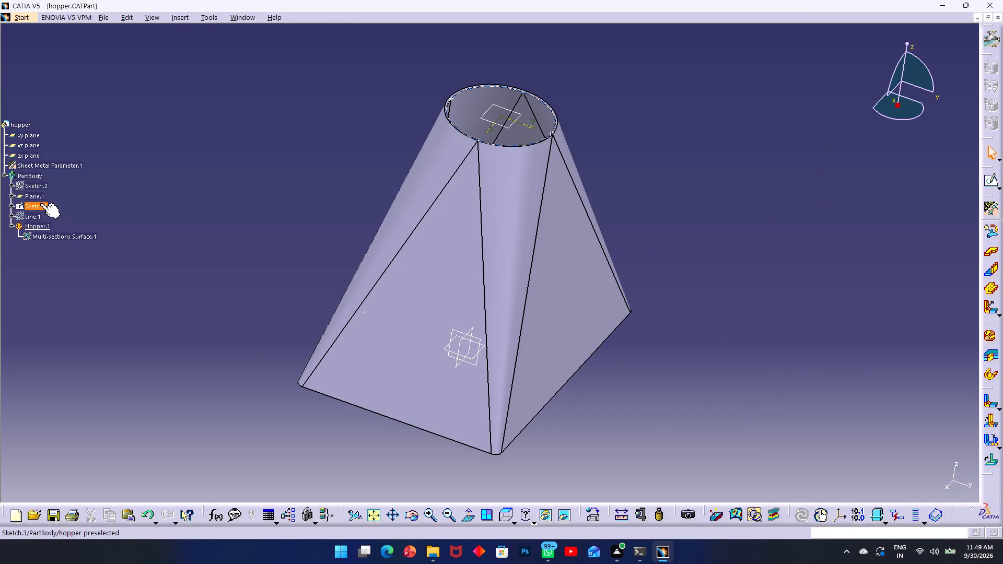
Open a new sketch on the zx plane.
left_click(32, 153)
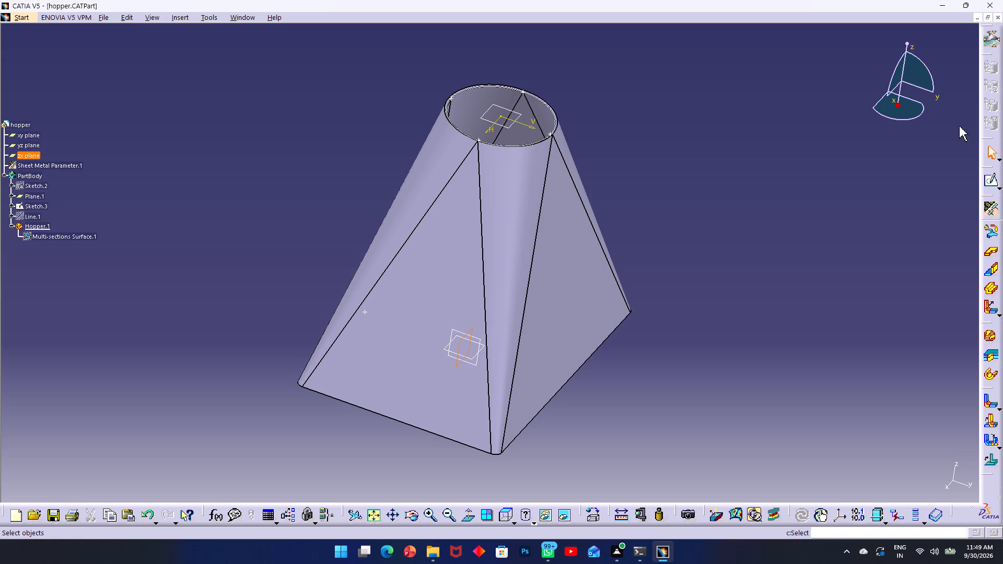
left_click(987, 180)
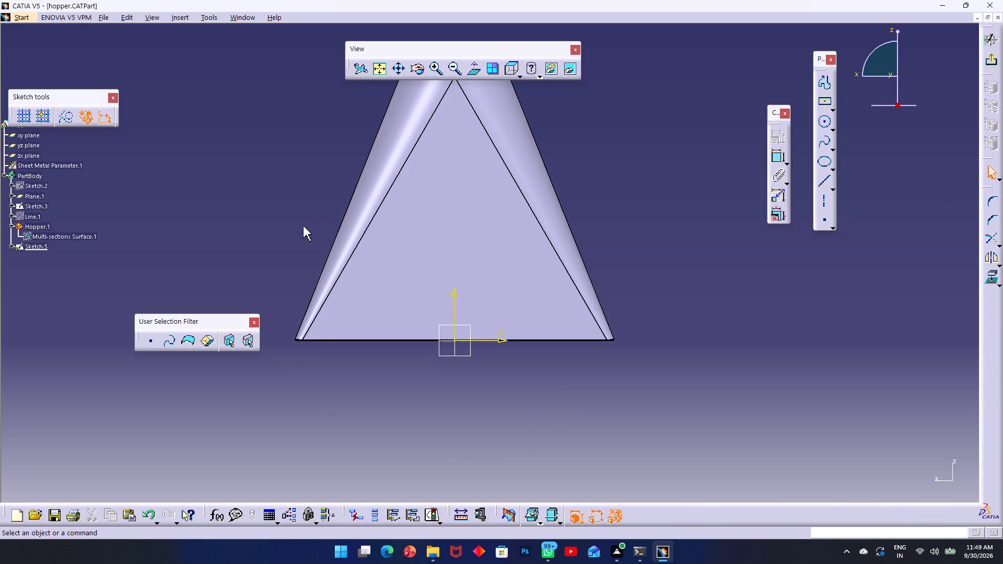
middle_click_drag(479, 173, 466, 257)
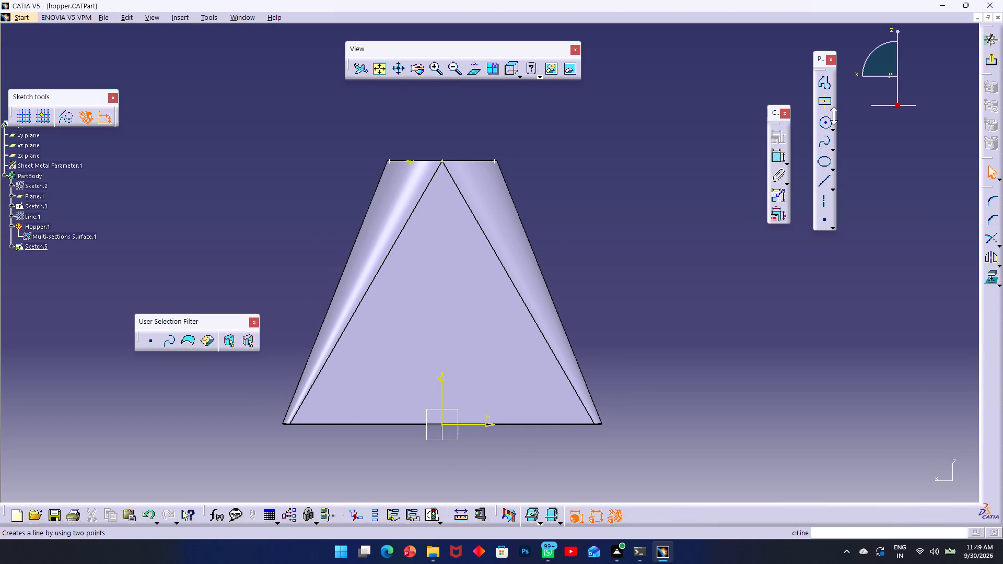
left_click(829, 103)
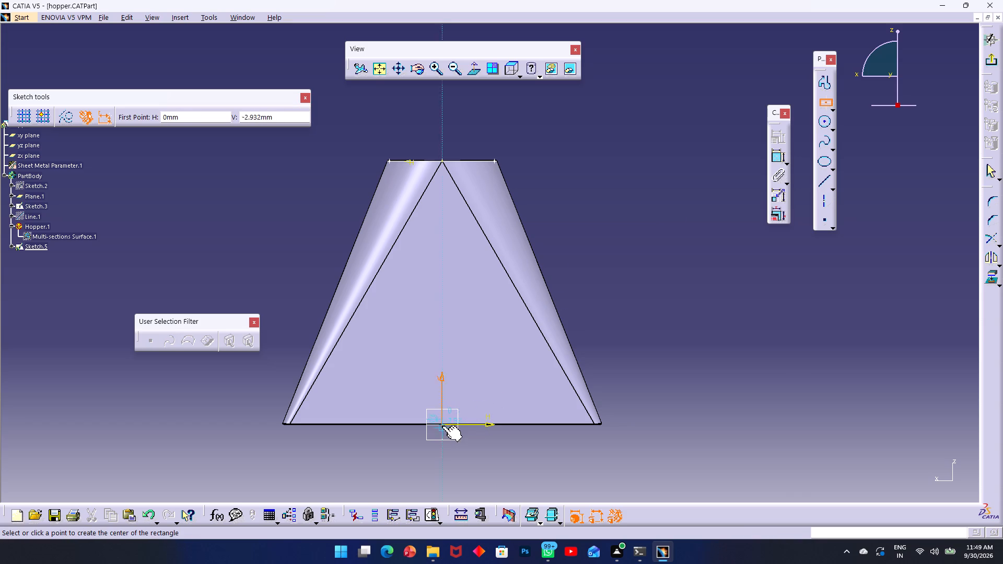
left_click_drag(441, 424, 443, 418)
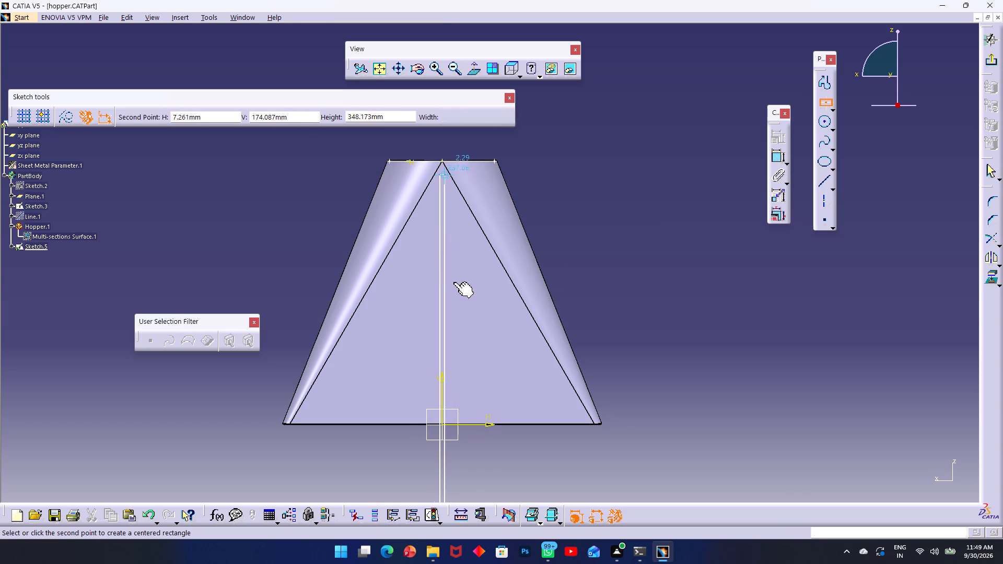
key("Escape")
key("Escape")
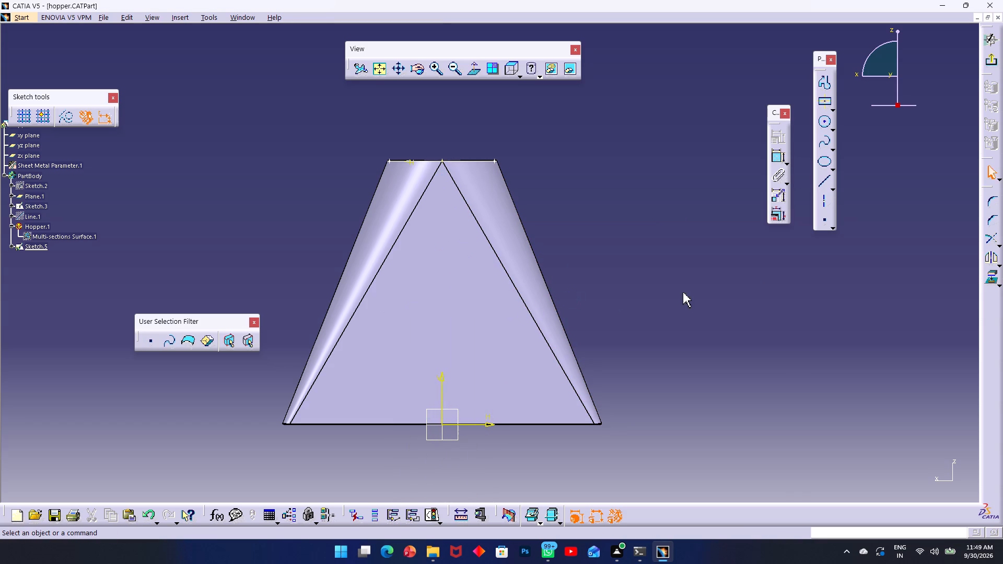
Draw a vertical axis through the sketch origin, running from above the hopper's top opening to below its base.
left_click(828, 196)
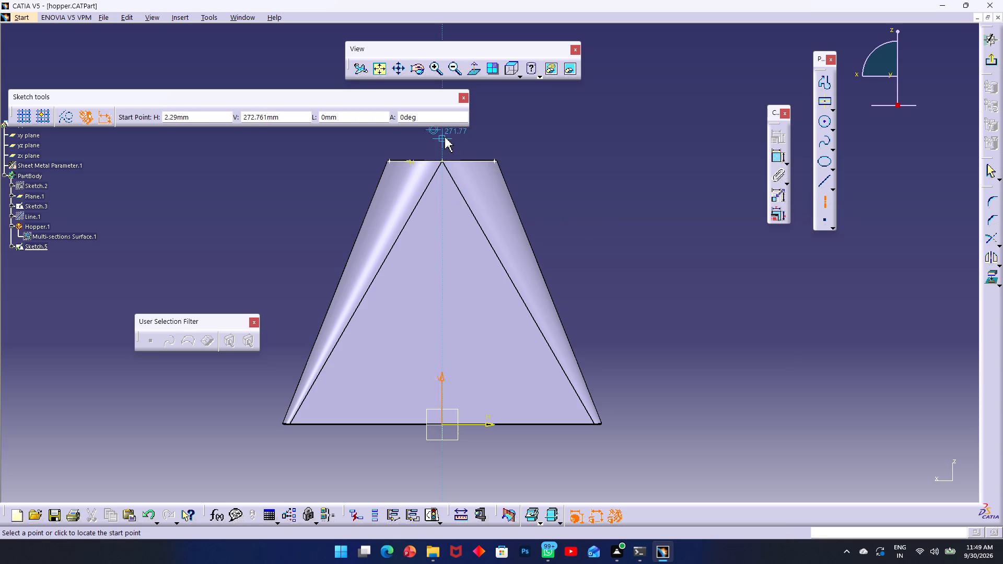
left_click(441, 131)
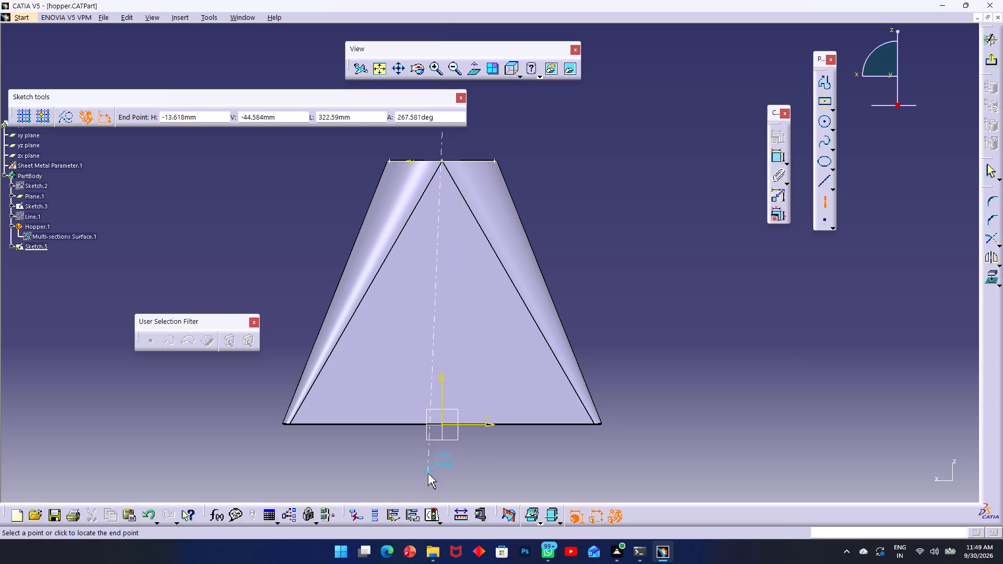
left_click(444, 500)
key("Escape")
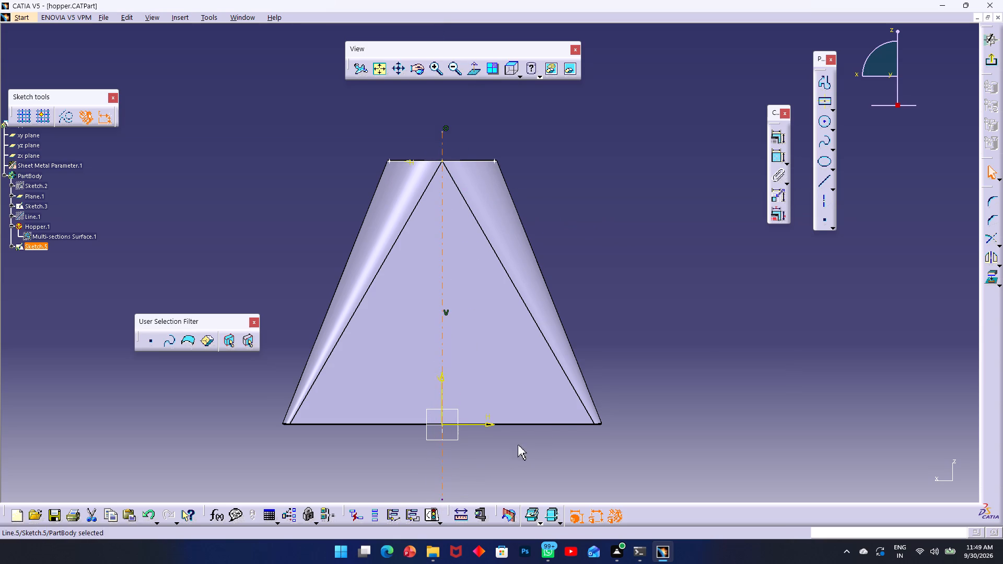
key("Escape")
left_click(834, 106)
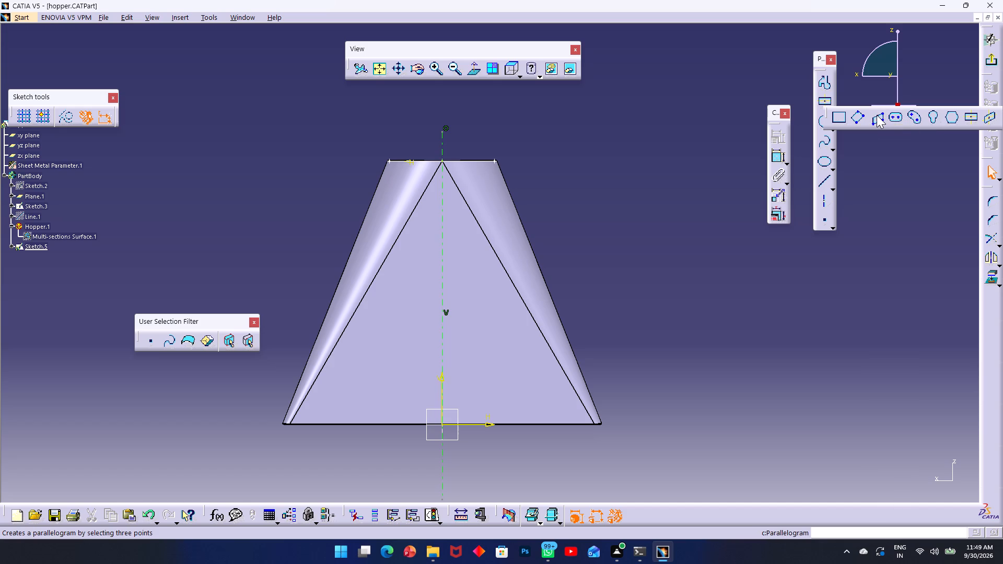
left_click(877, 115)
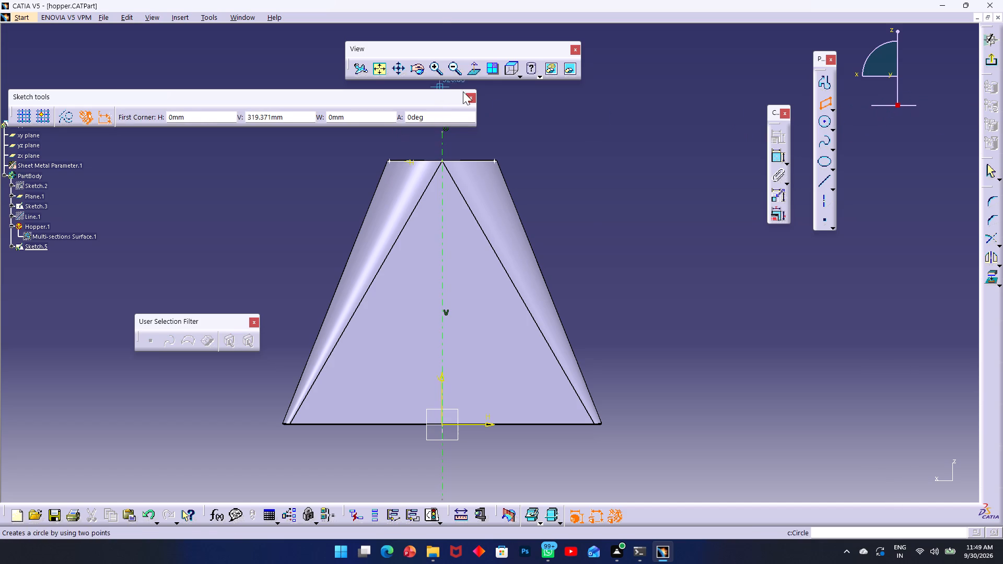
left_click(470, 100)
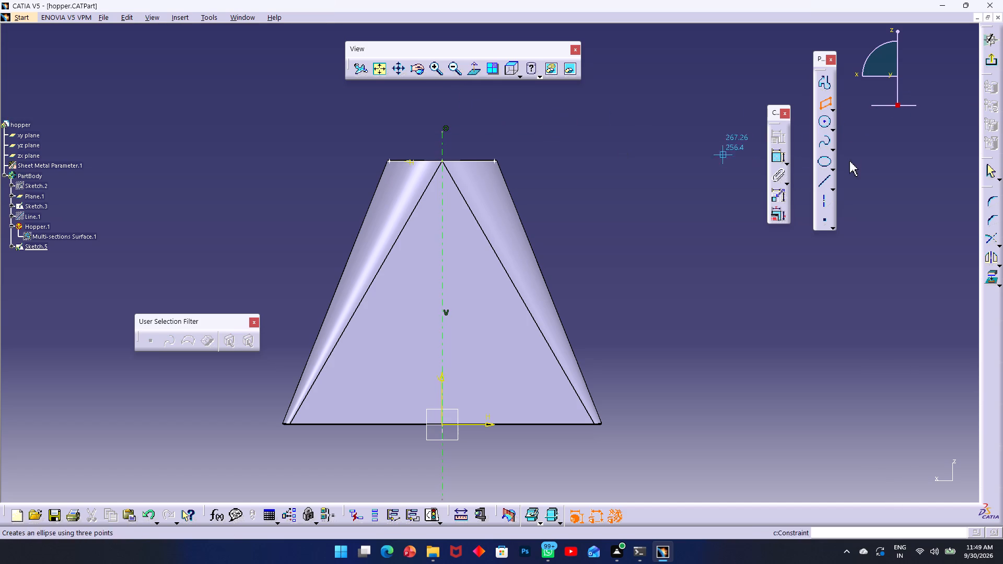
Draw an oriented rectangle about 39 mm wide and 284 mm tall around the vertical axis, from the hopper's base to above its top opening.
left_click(834, 110)
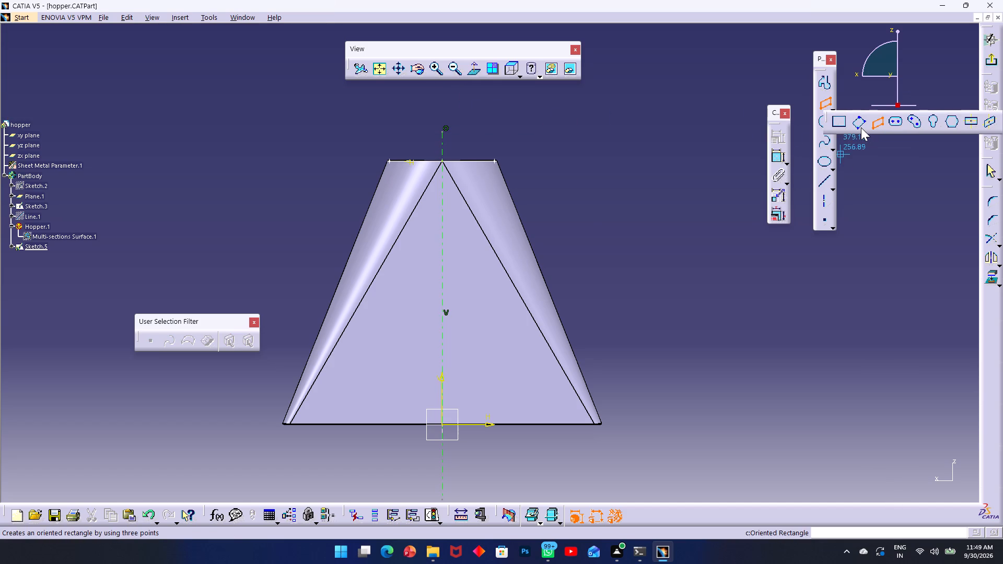
left_click(861, 127)
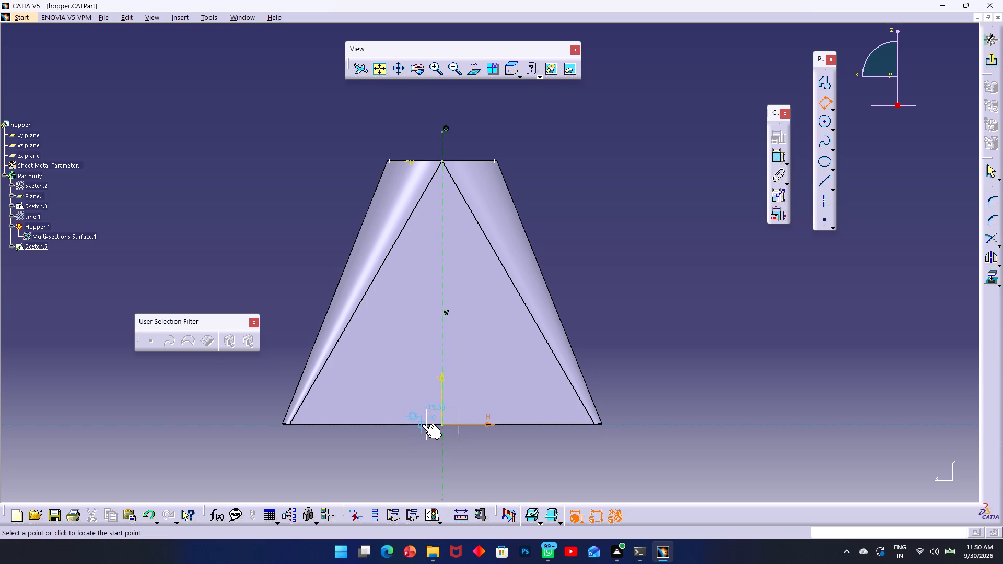
left_click(422, 424)
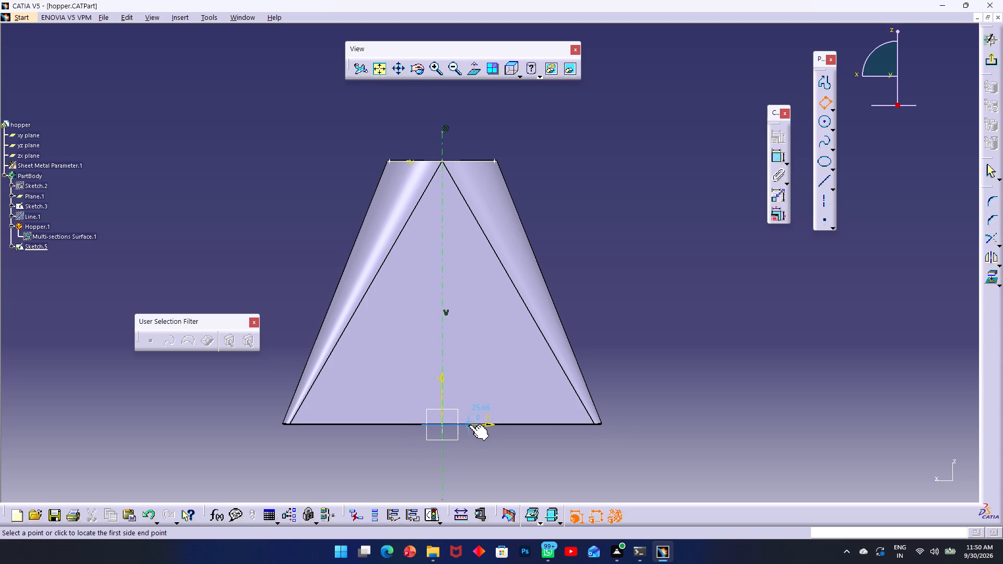
left_click(462, 422)
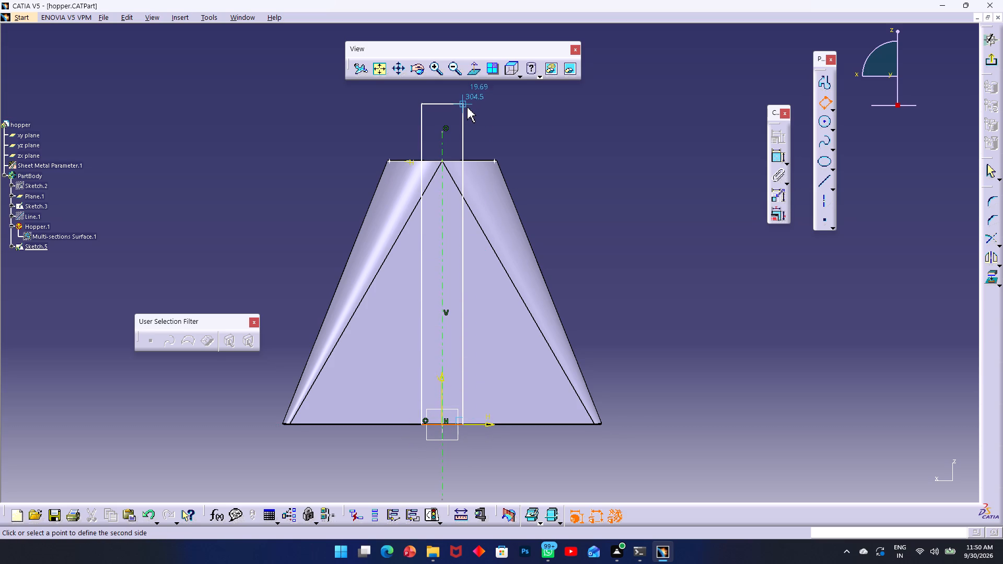
left_click(466, 125)
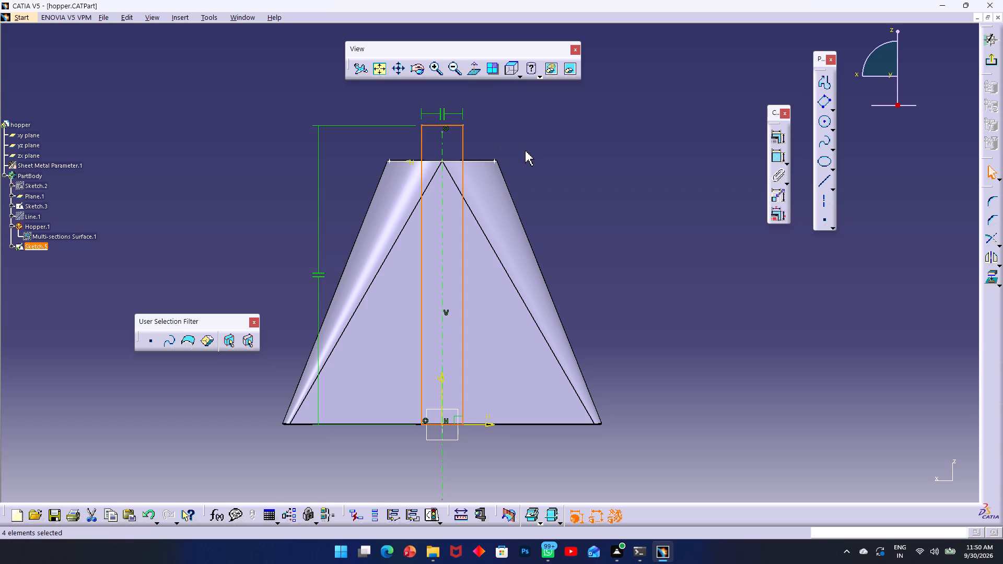
Dimension the height of the tall rectangle along its long side.
left_click(777, 158)
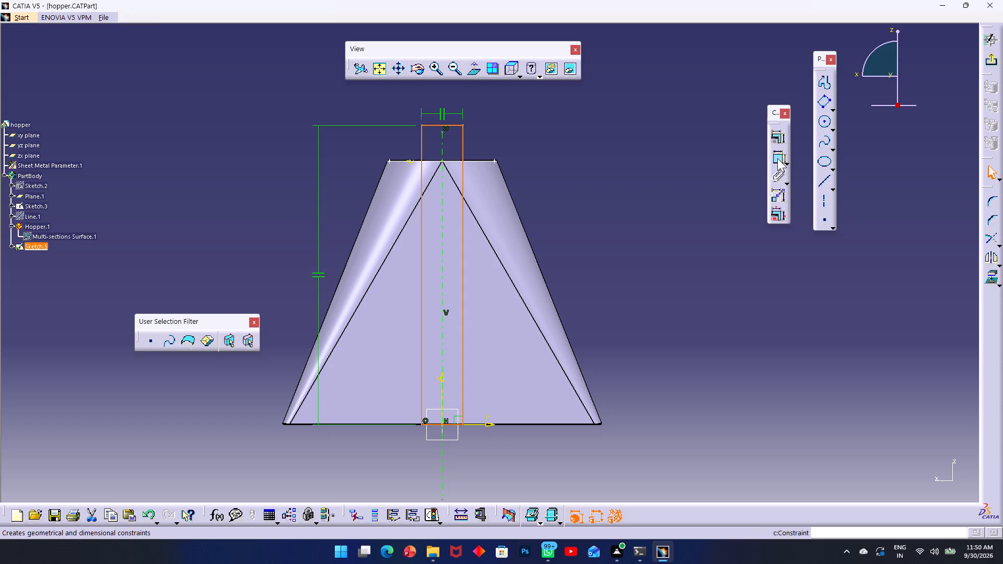
left_click(463, 260)
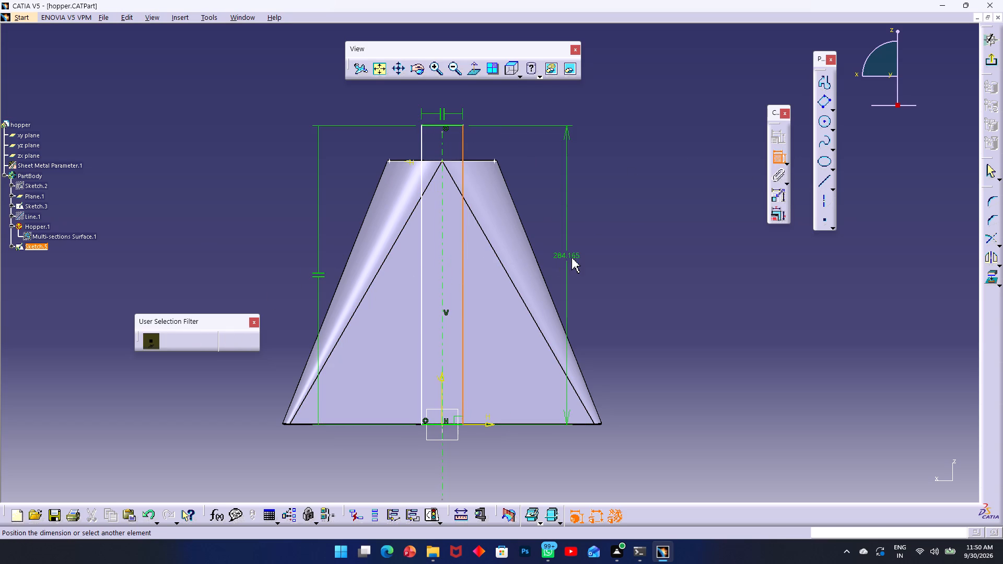
left_click(572, 258)
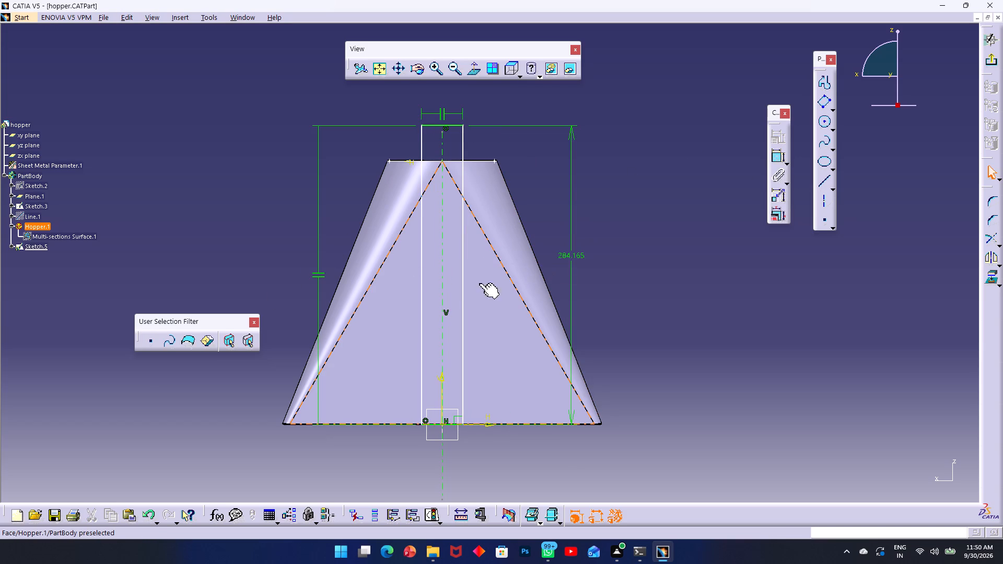
Dimension the rectangle's width below the hopper's base and set it to 3 mm.
left_click(445, 124)
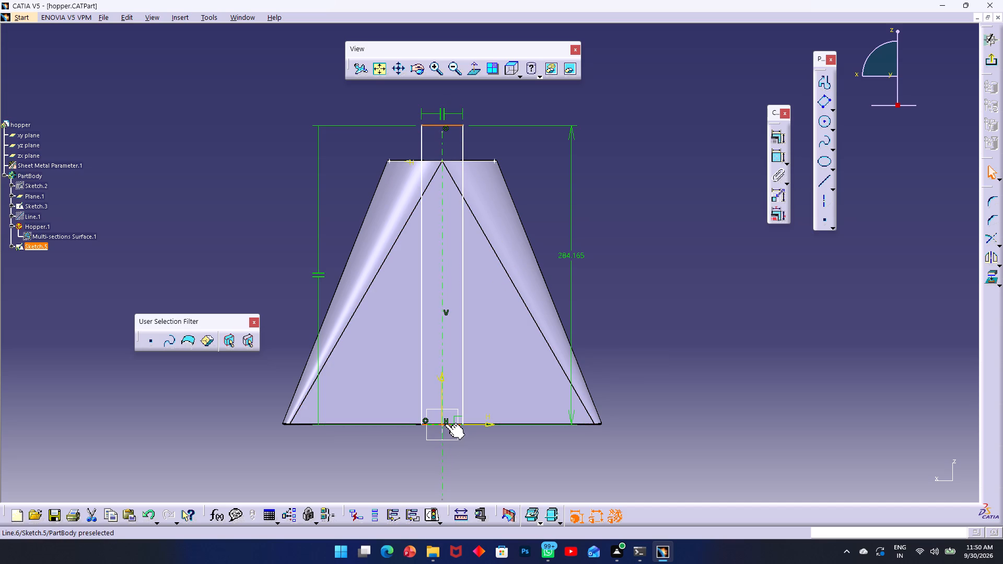
left_click(445, 425)
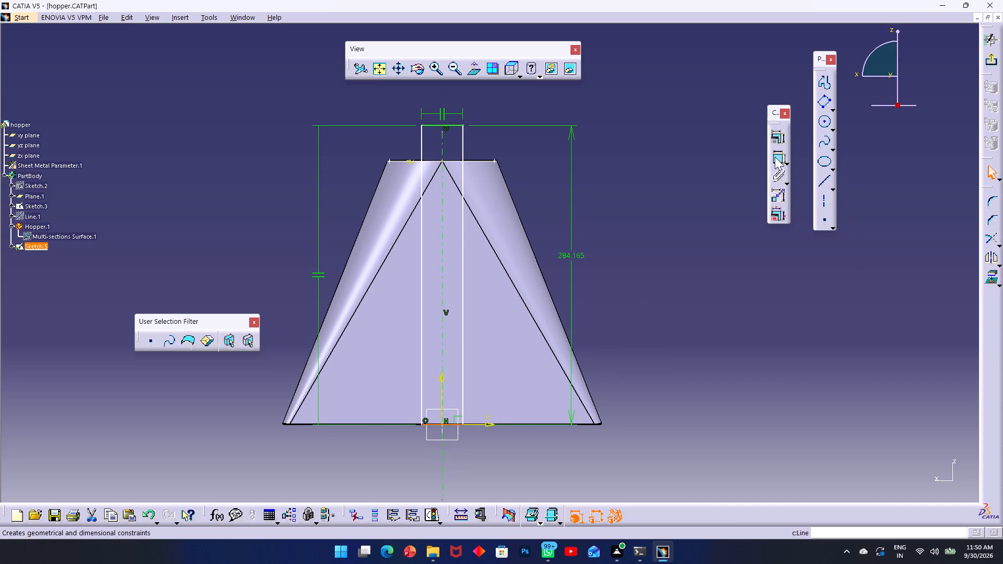
left_click(776, 158)
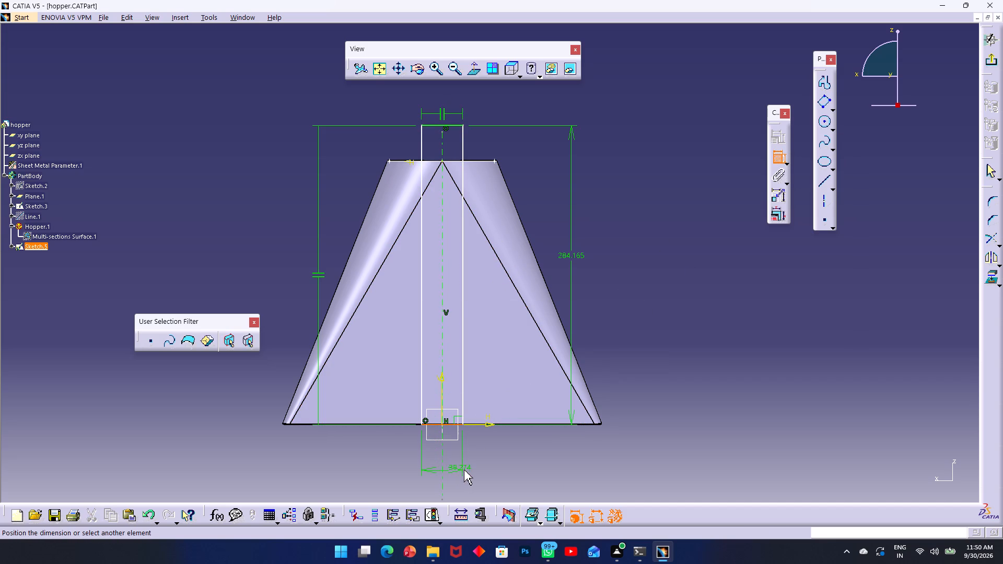
triple_click(471, 470)
double_click(471, 470)
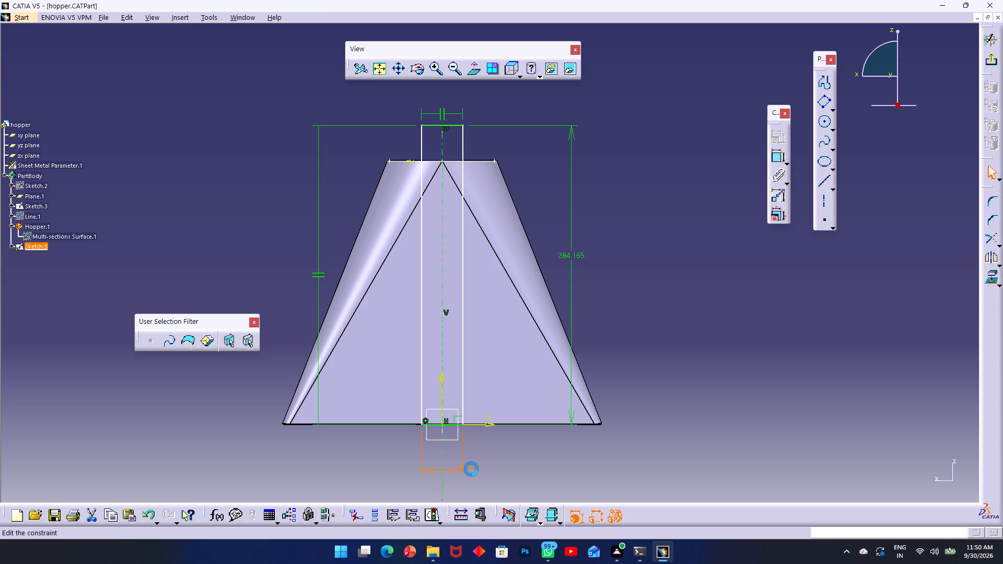
key("3")
key("Return")
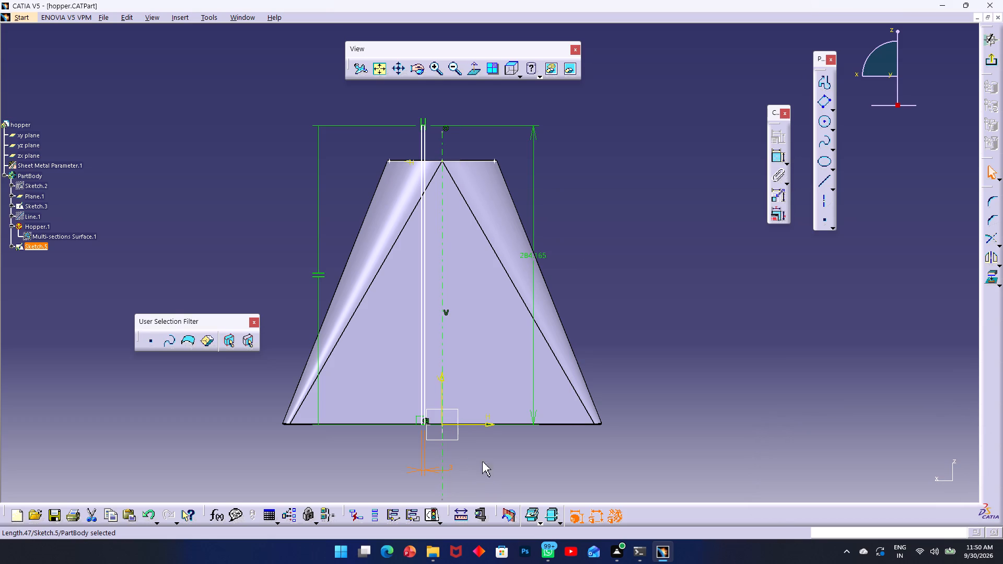
Make the rectangle's two long sides symmetric about the vertical axis and exit the sketch.
scroll(436, 316, "down", 2)
middle_click_drag(429, 313, 455, 323, "ctrl")
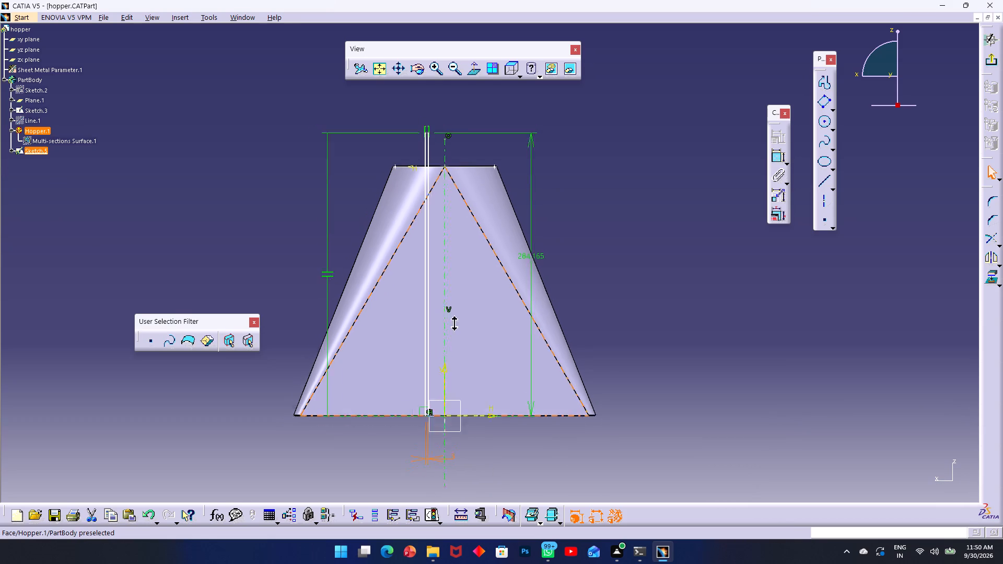
middle_click_drag(455, 323, 394, 258, "ctrl")
key("Escape")
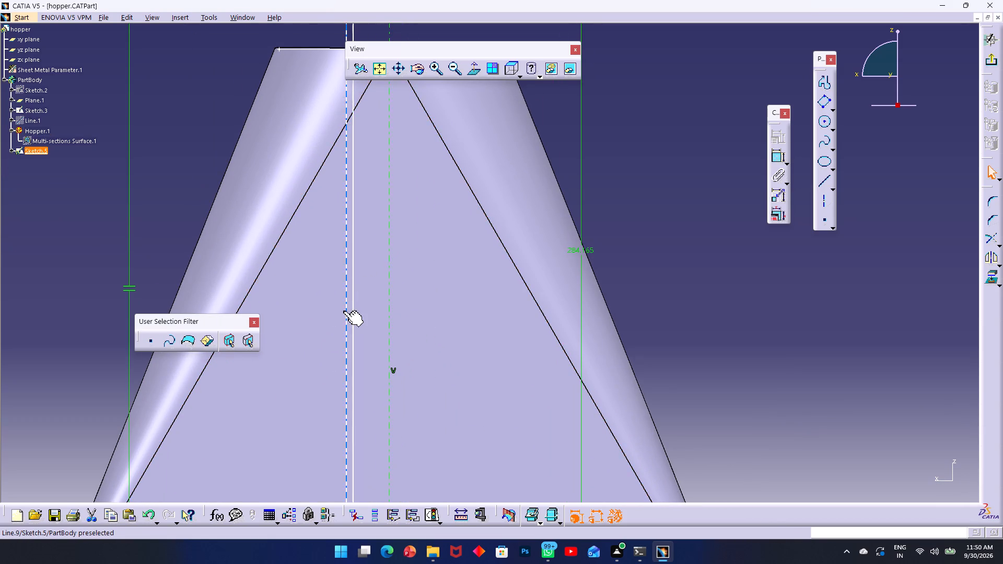
left_click(345, 319, "ctrl")
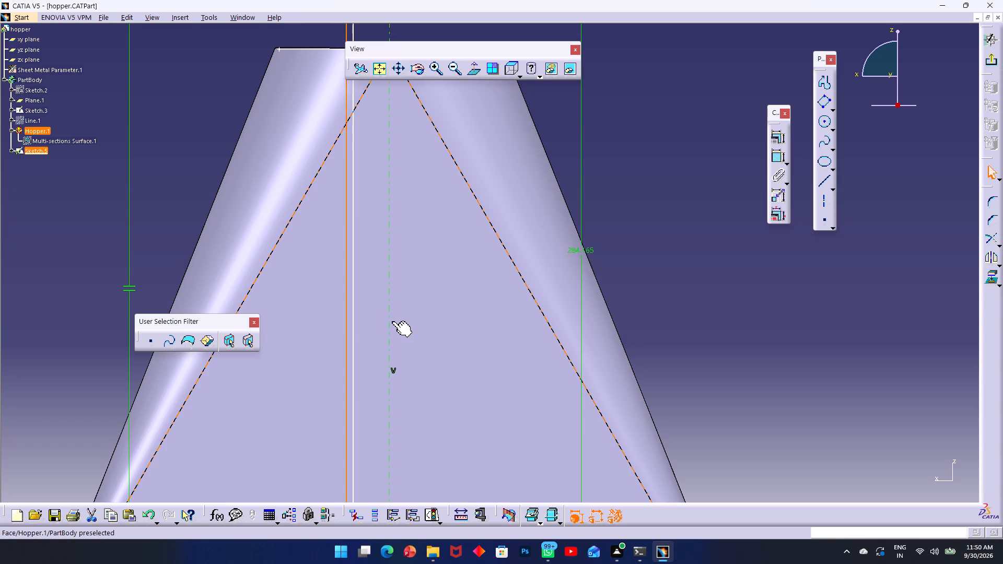
left_click(353, 324, "ctrl")
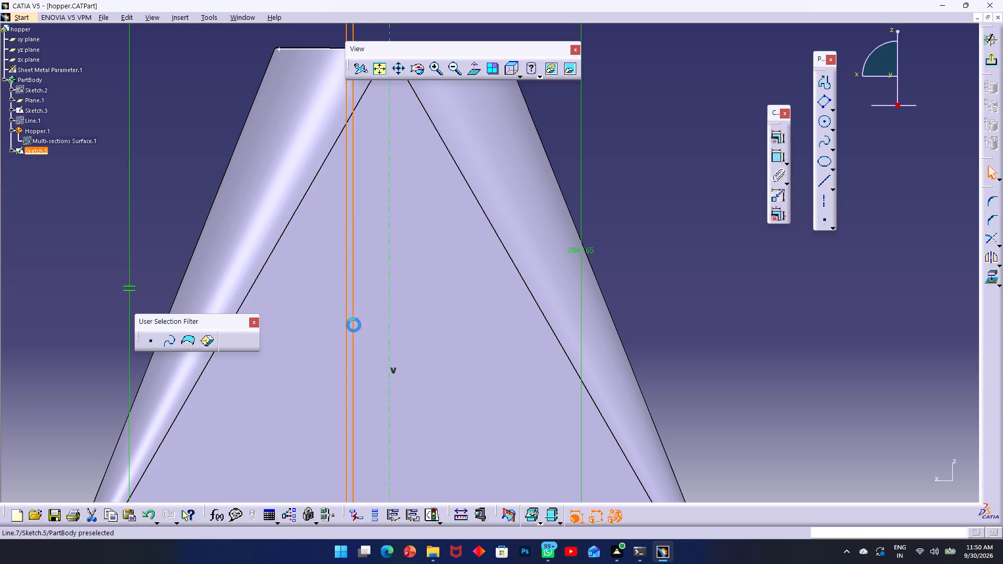
left_click(391, 335, "ctrl")
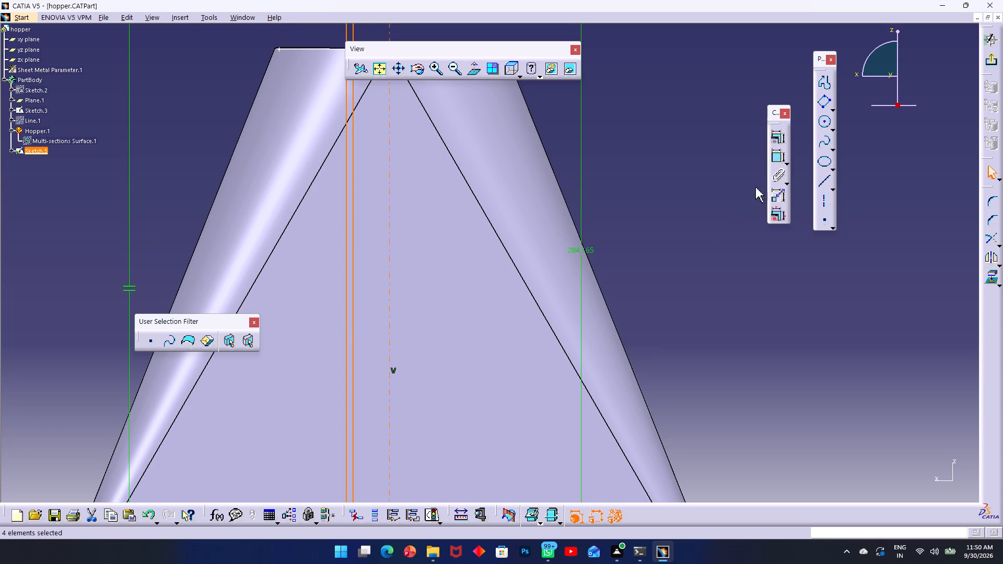
left_click(778, 141)
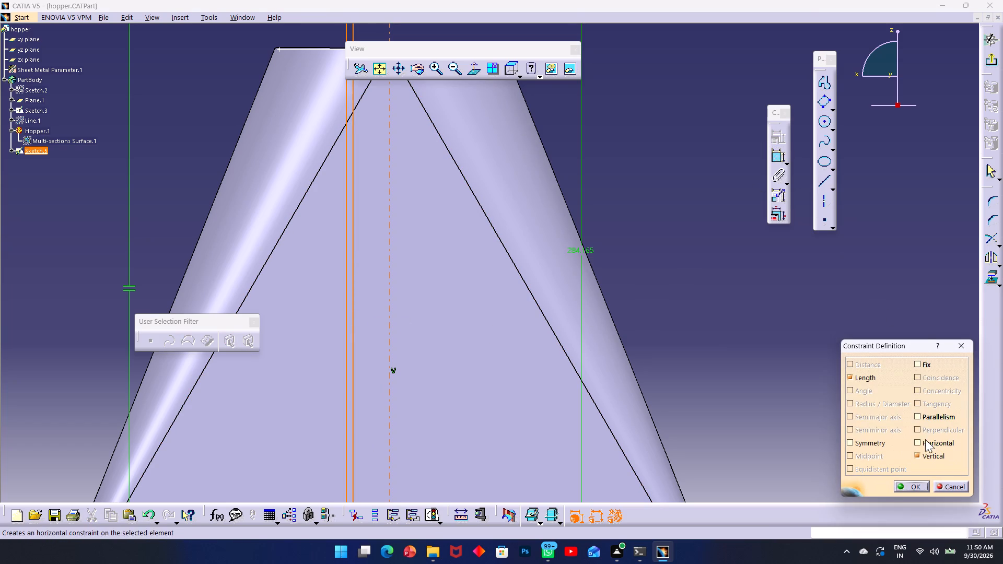
left_click(866, 443)
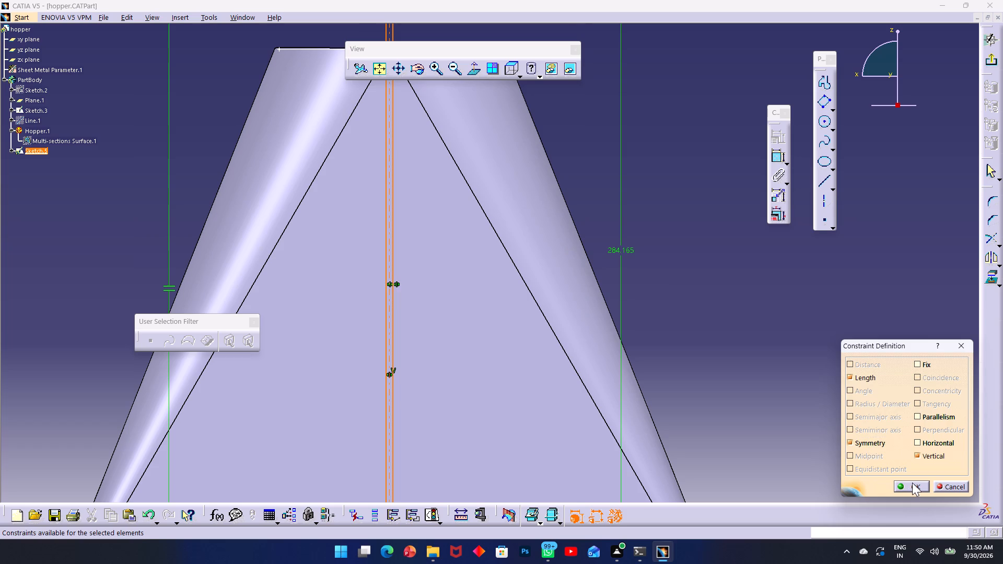
left_click(912, 483)
left_click(864, 307)
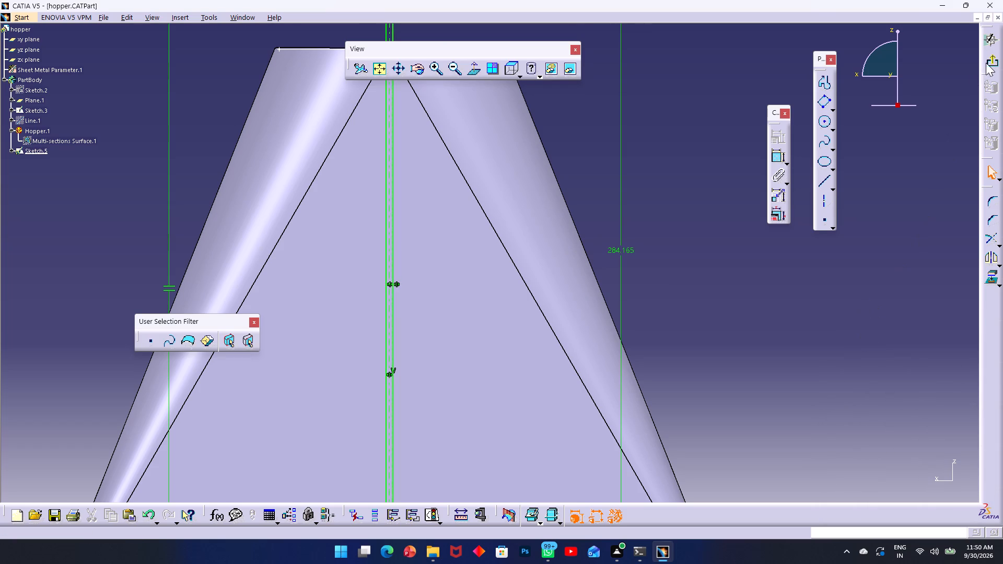
left_click(986, 63)
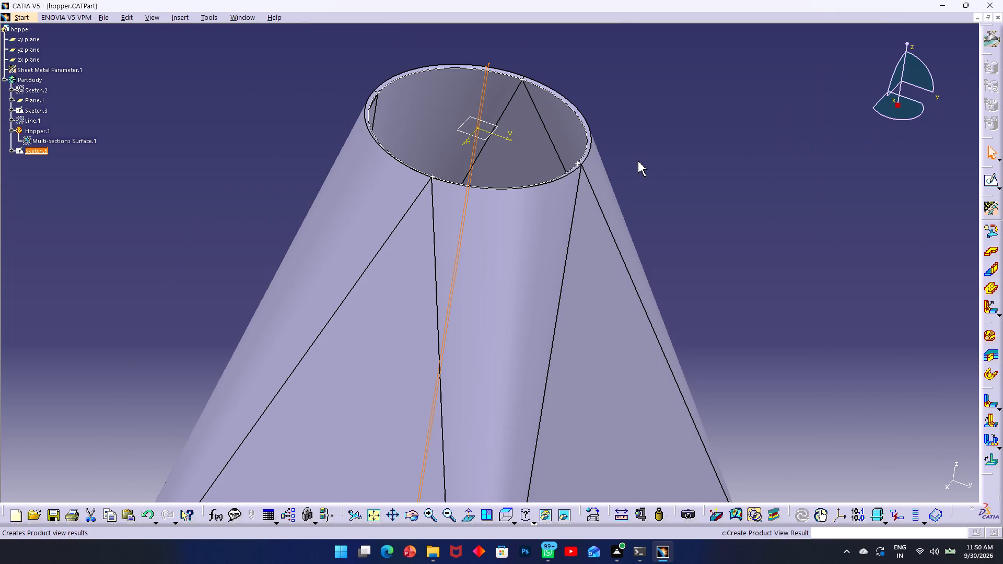
Start a sheet metal standard Cut Out from the narrow rectangle Sketch.5, with end limit Up to next and the direction reversed.
middle_click_drag(533, 314, 480, 224)
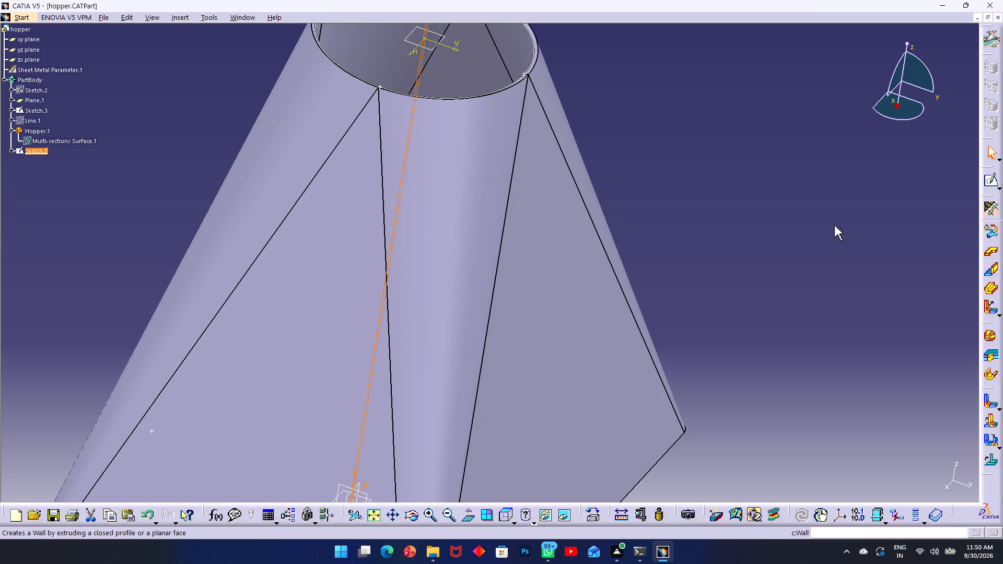
left_click(180, 22)
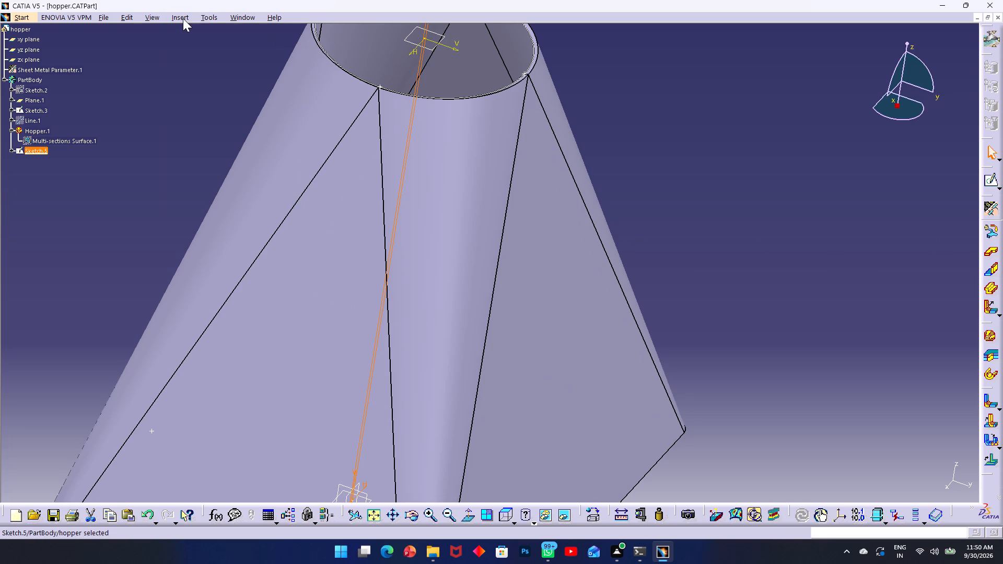
left_click(183, 18)
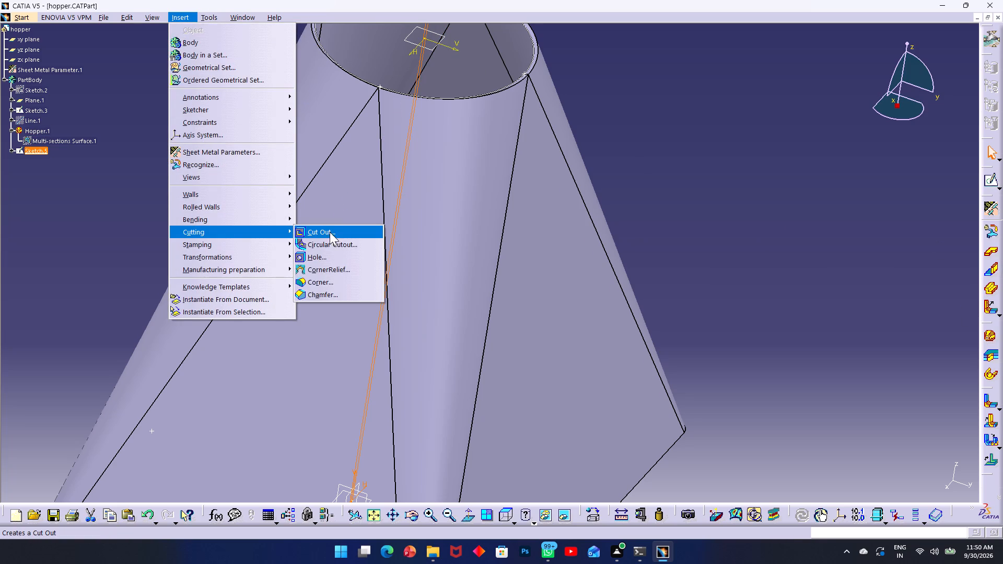
left_click(354, 232)
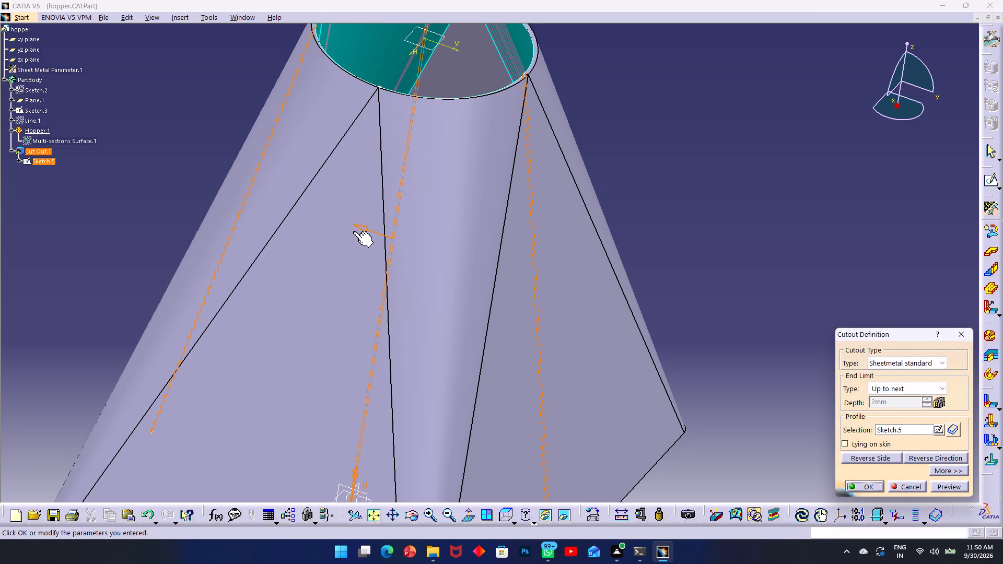
middle_click_drag(453, 229, 481, 334)
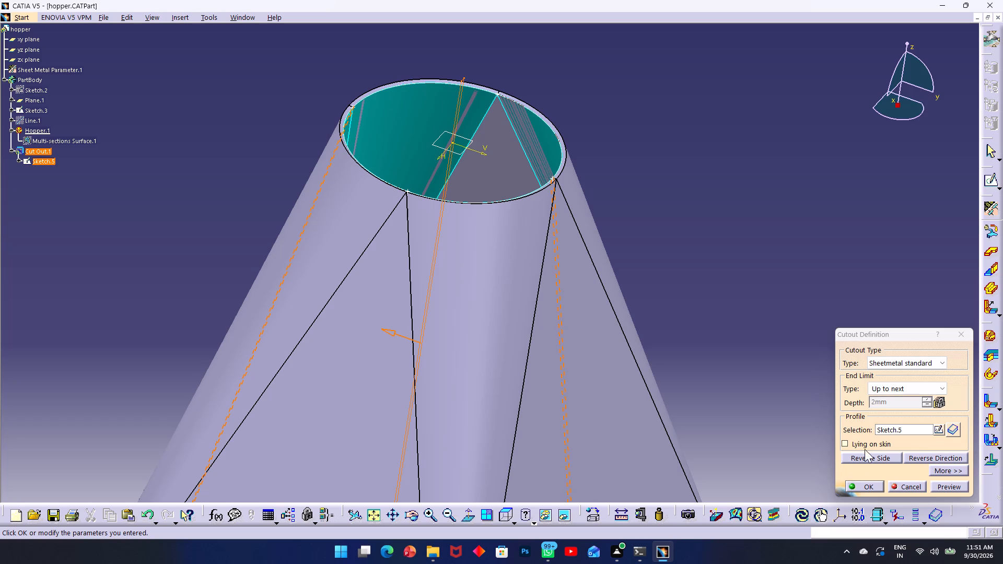
left_click(880, 457)
left_click(880, 457)
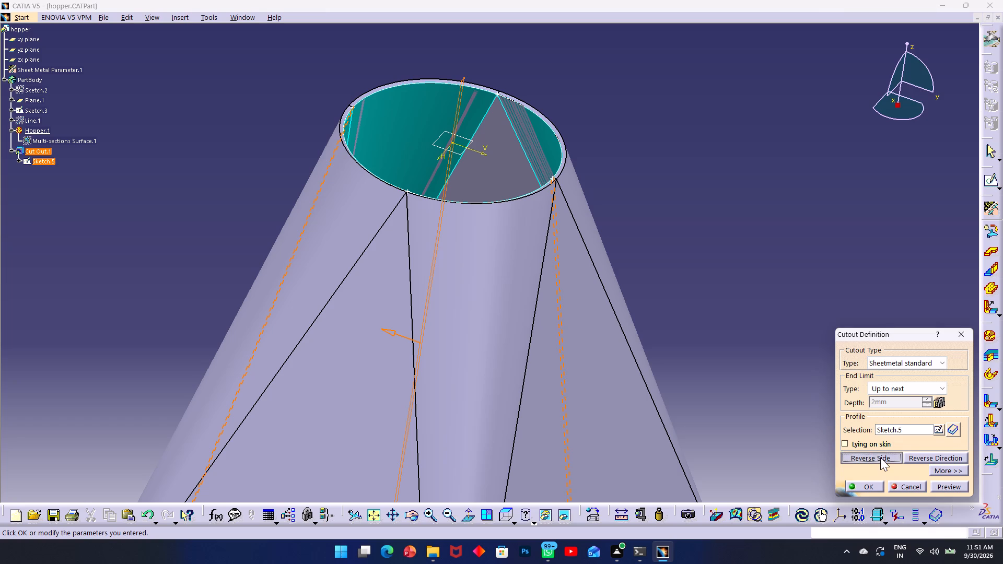
left_click(929, 457)
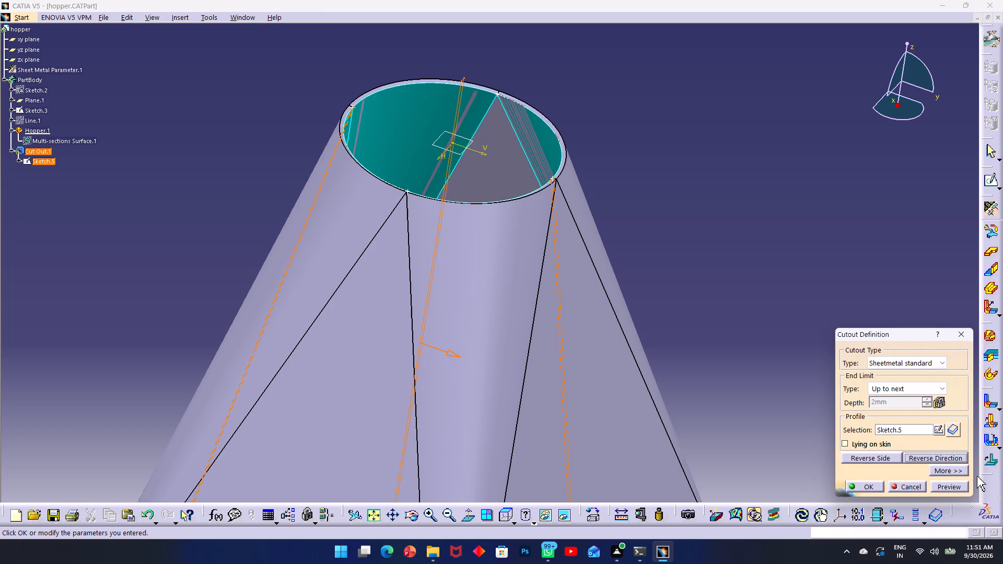
Set the cutout's start limit type to Dimension with a depth of 0 mm and create the cut.
left_click(953, 472)
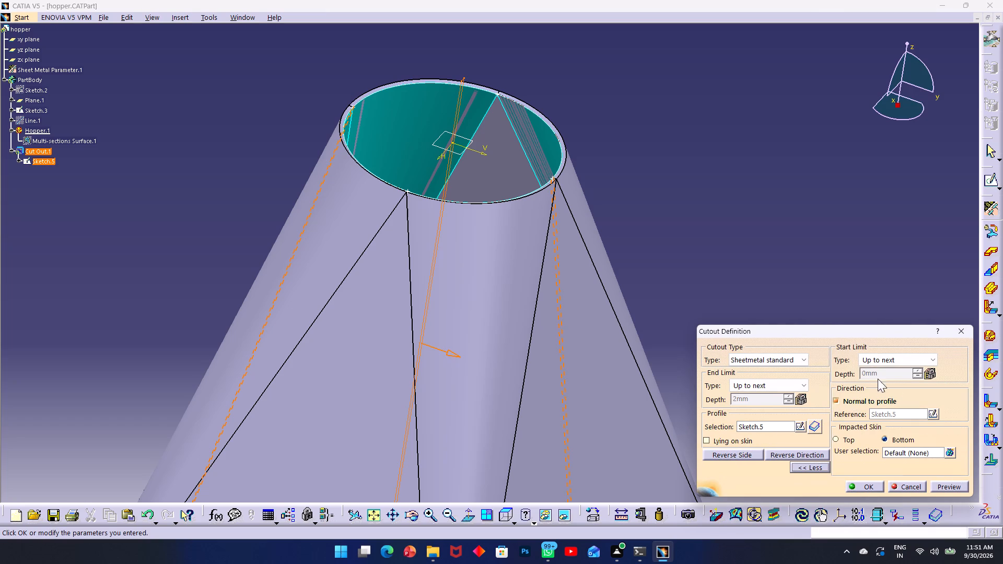
left_click(893, 358)
left_click(893, 358)
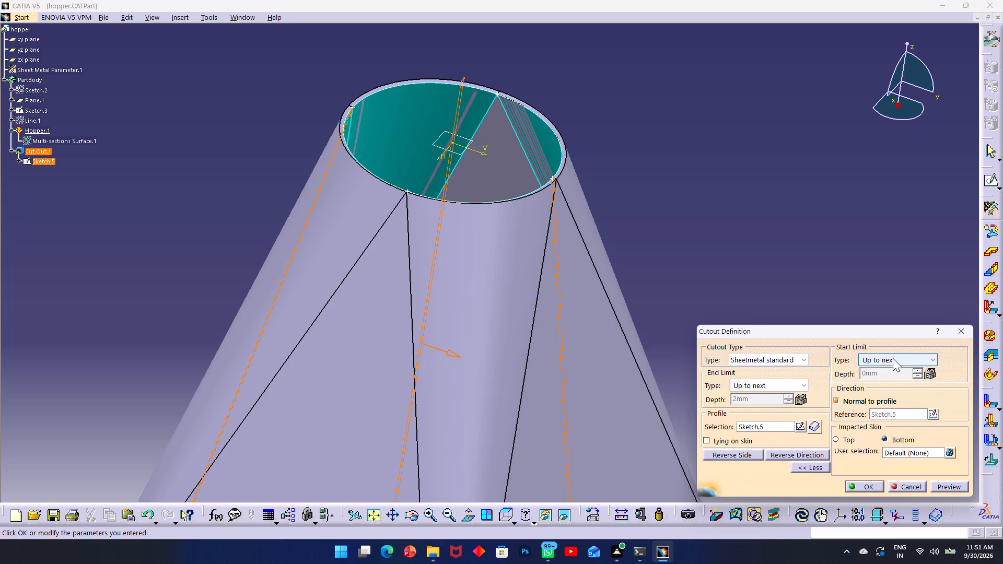
left_click(890, 376)
left_click(909, 363)
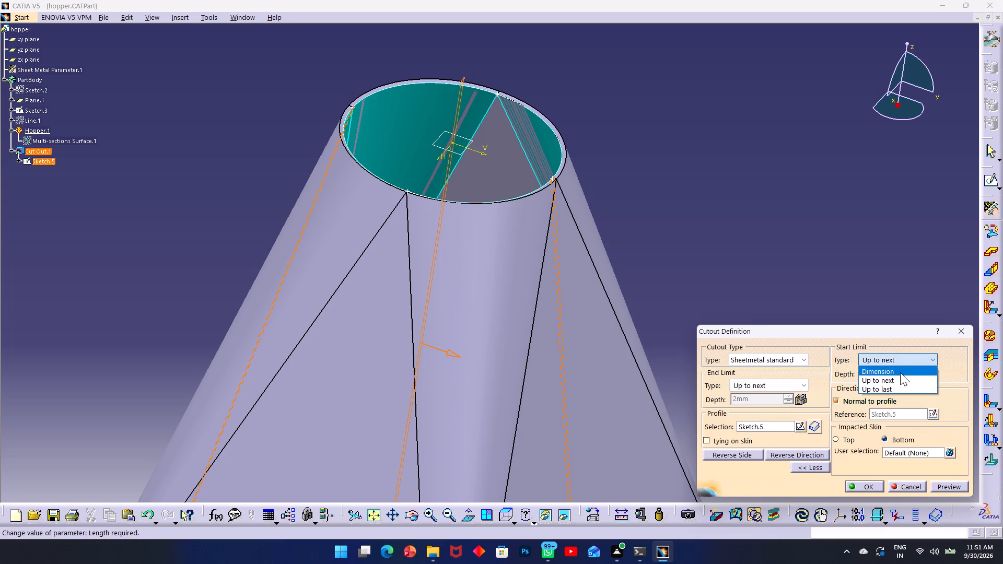
left_click(900, 372)
left_click_drag(896, 373, 866, 372)
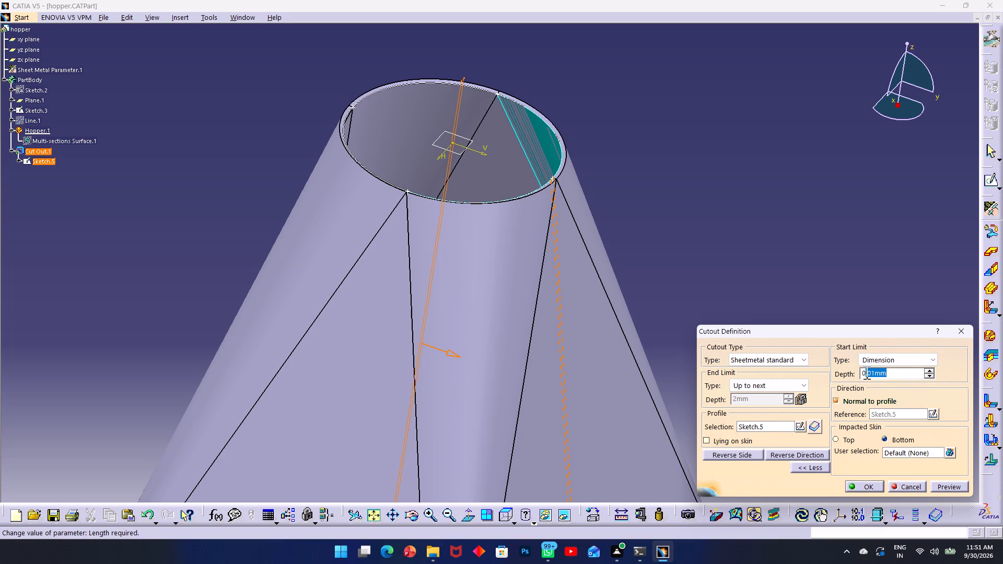
left_click_drag(898, 380, 858, 375)
left_click_drag(891, 372, 851, 371)
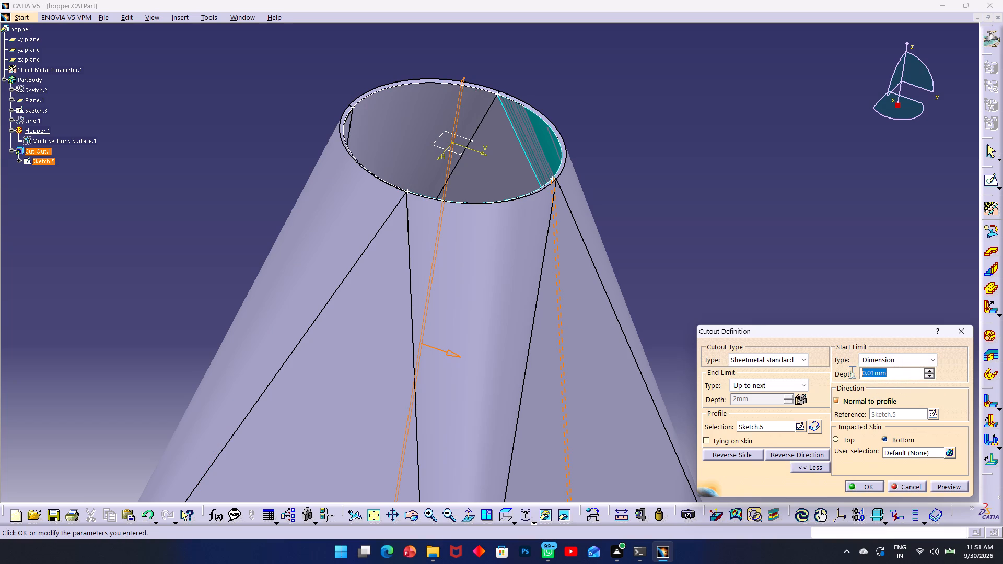
left_click_drag(851, 371, 850, 371)
key("0")
key("Return")
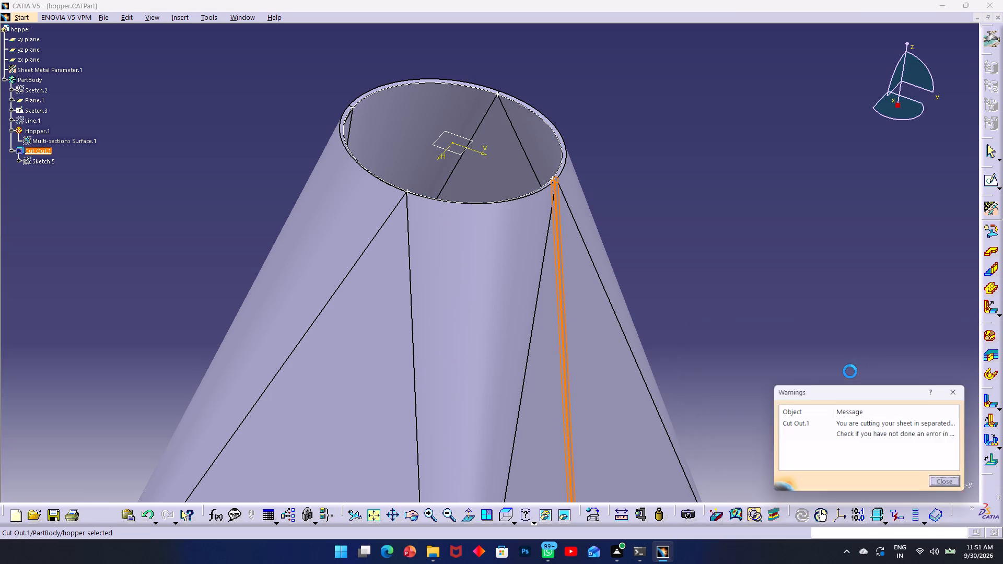
Dismiss the cutout's warnings and deselect the cut feature.
left_click(947, 480)
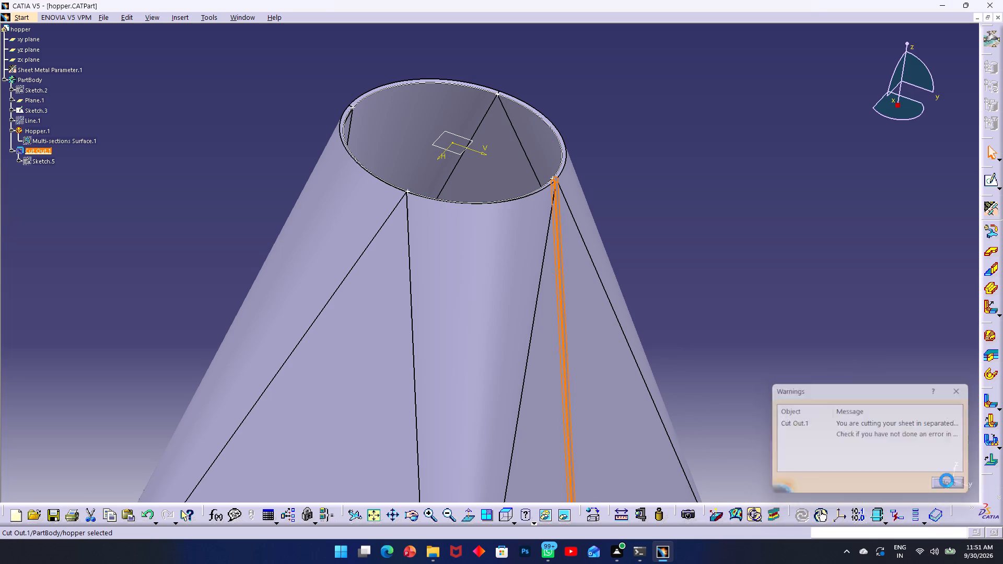
left_click(757, 404)
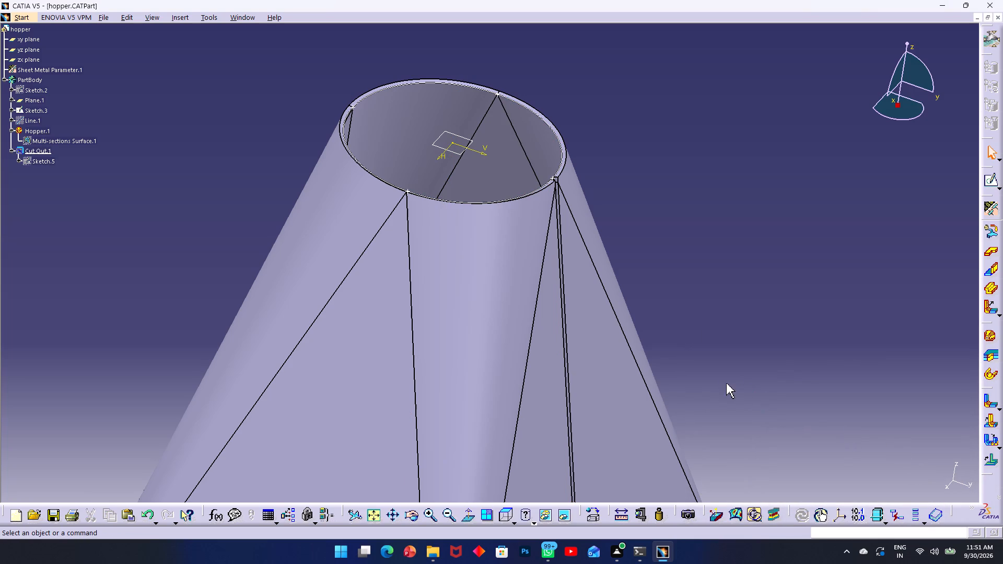
Examine the slit along the hopper's side from the circular opening down to the rectangular base edge.
middle_click_drag(669, 307, 678, 147)
middle_click_drag(797, 311, 691, 297)
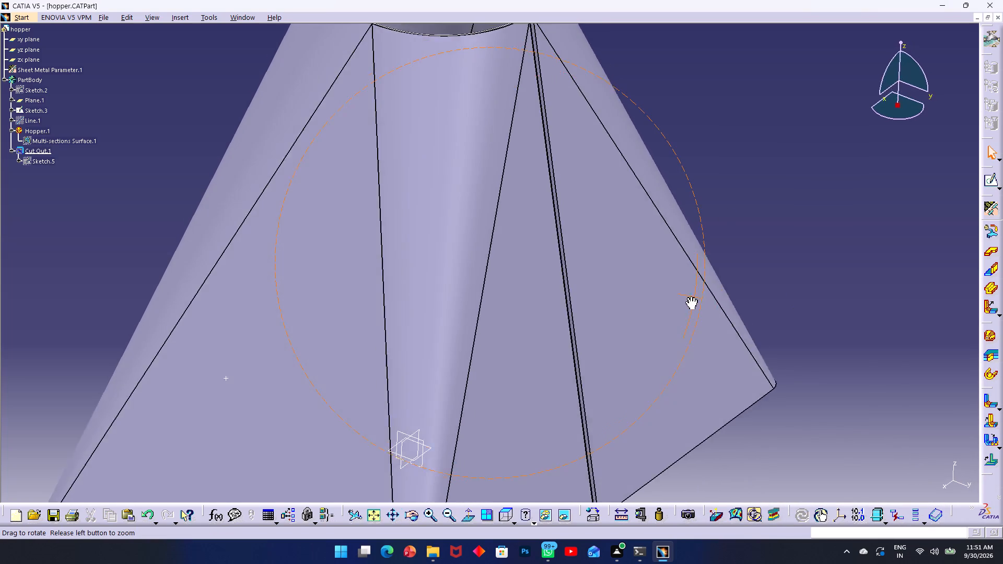
middle_click_drag(691, 297, 546, 272)
scroll(469, 192, "up", 1)
middle_click_drag(384, 142, 400, 166)
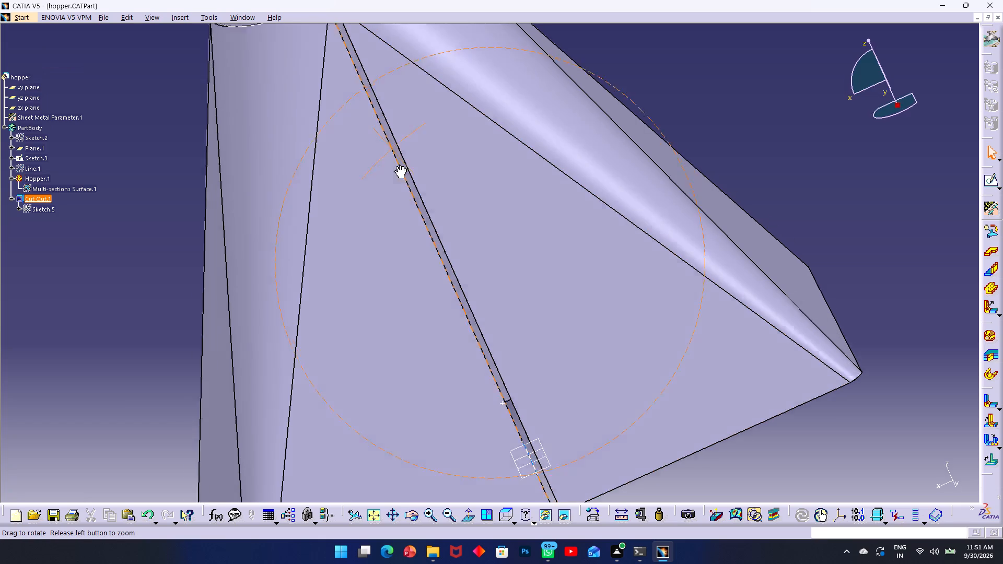
middle_click_drag(400, 166, 378, 265)
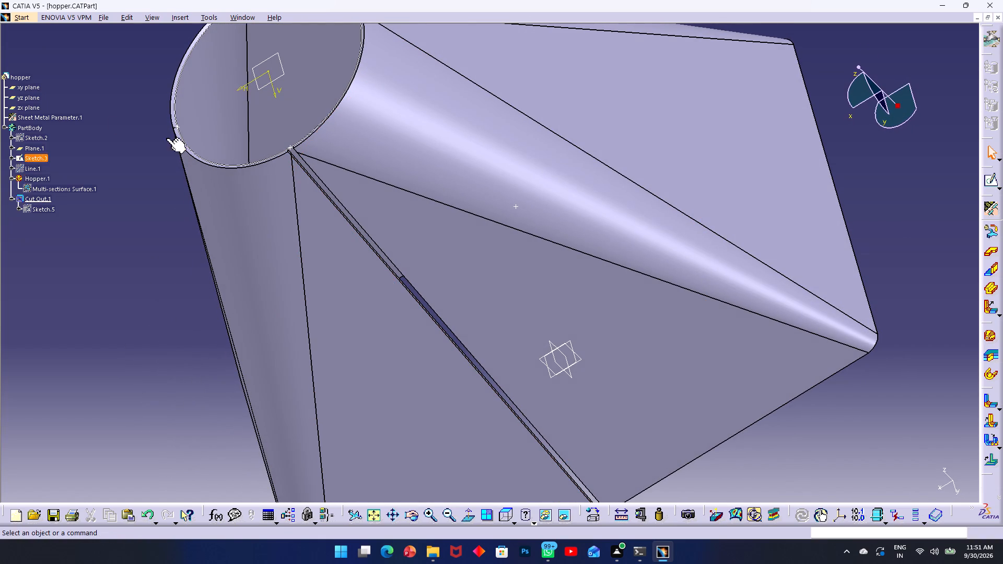
middle_click_drag(639, 416, 589, 338)
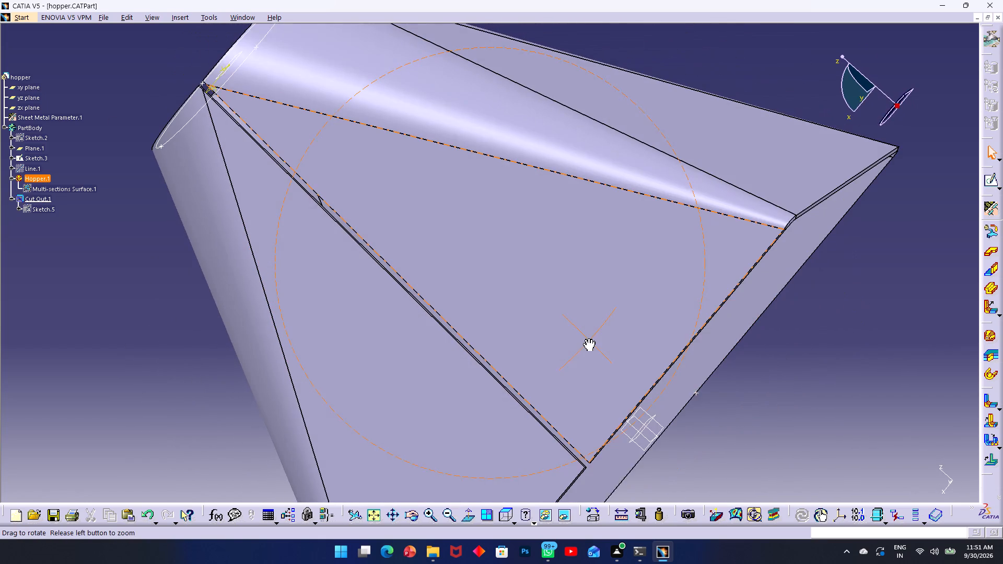
middle_click_drag(589, 338, 588, 337)
middle_click_drag(588, 337, 651, 385, "ctrl")
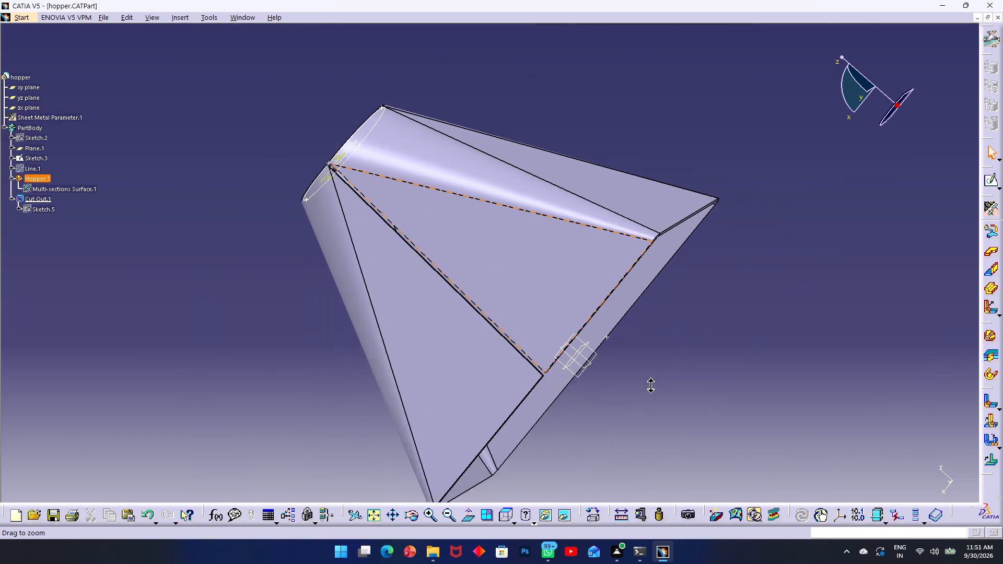
middle_click_drag(651, 385, 654, 389, "ctrl")
middle_click_drag(525, 261, 647, 206)
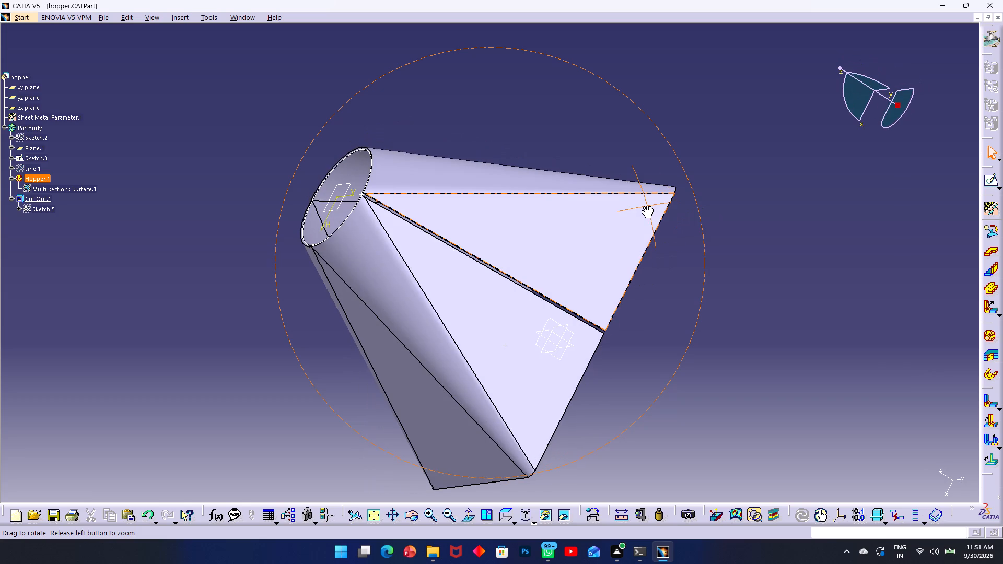
middle_click_drag(647, 206, 604, 206)
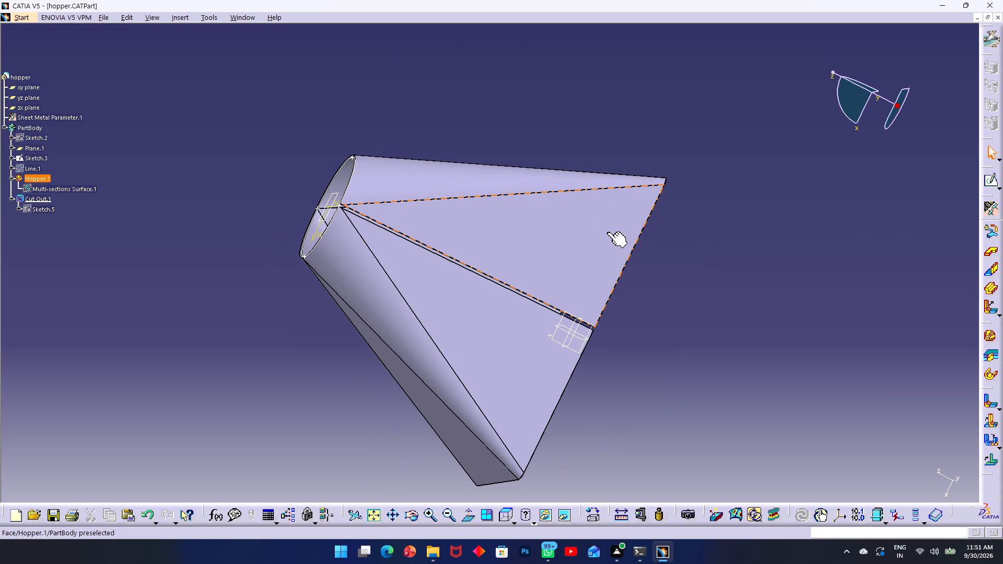
scroll(608, 233, "up", 1, "ctrl")
middle_click_drag(608, 234, 635, 264, "ctrl")
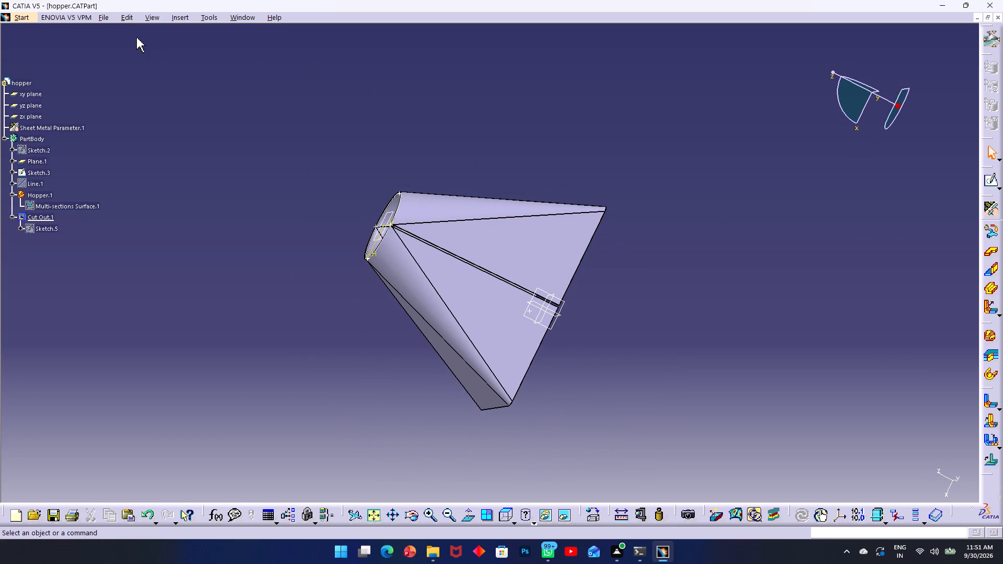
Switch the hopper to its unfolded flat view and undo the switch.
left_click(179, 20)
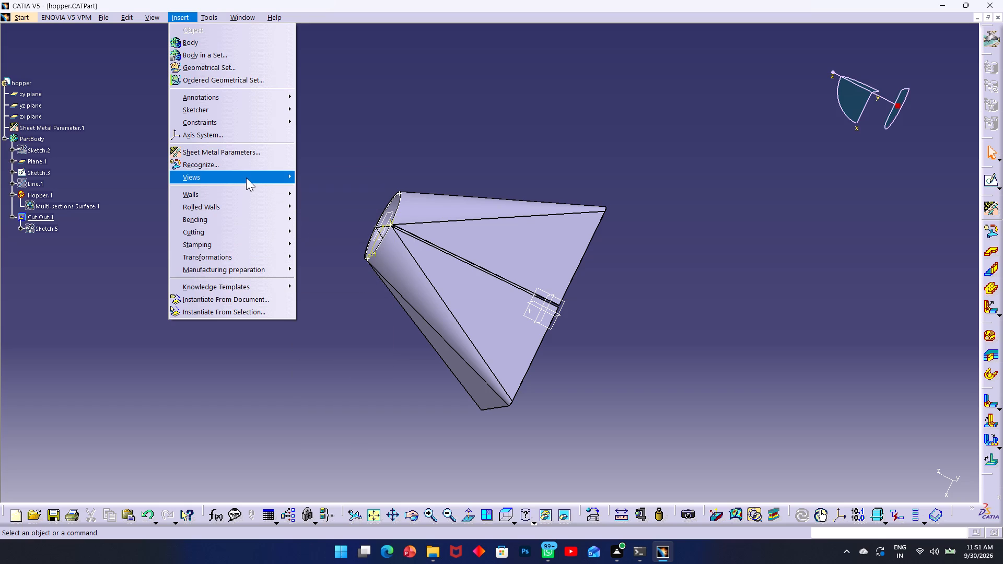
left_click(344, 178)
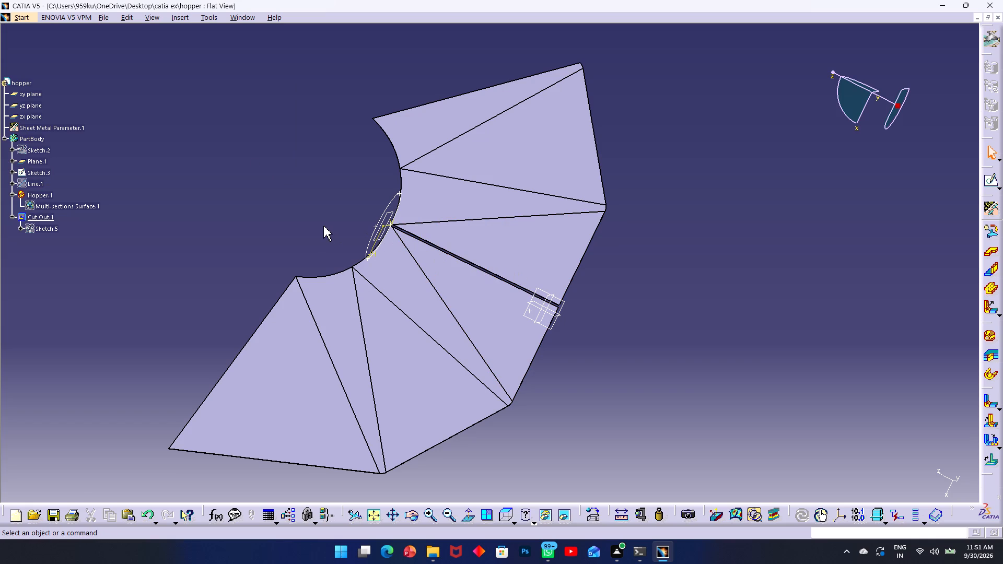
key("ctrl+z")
Unfold the hopper into its flat view, examine the developed pattern around the slit, and restore the folded 3D view.
middle_click_drag(333, 211, 365, 213, "ctrl")
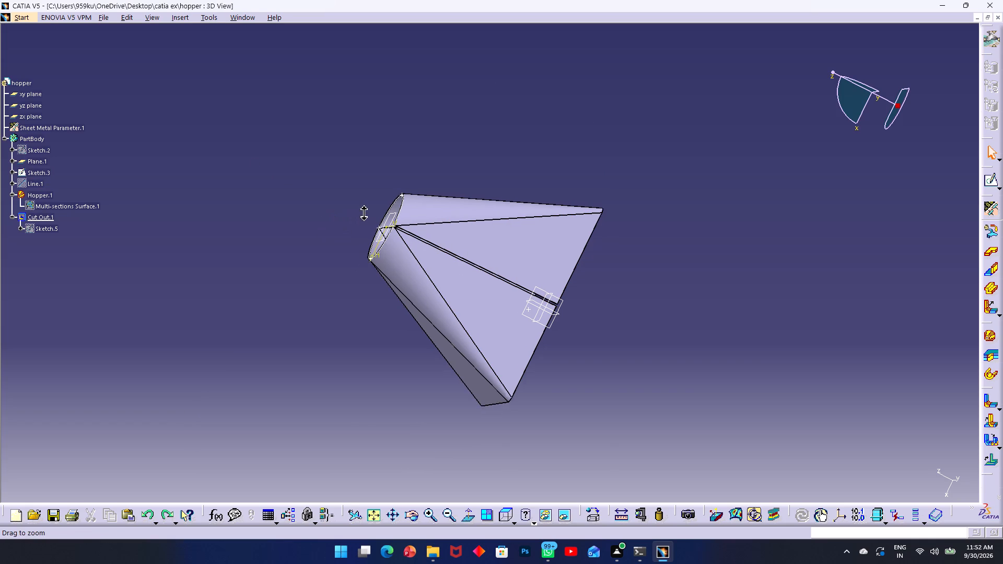
middle_click_drag(365, 213, 434, 230, "ctrl")
middle_click_drag(670, 286, 346, 188)
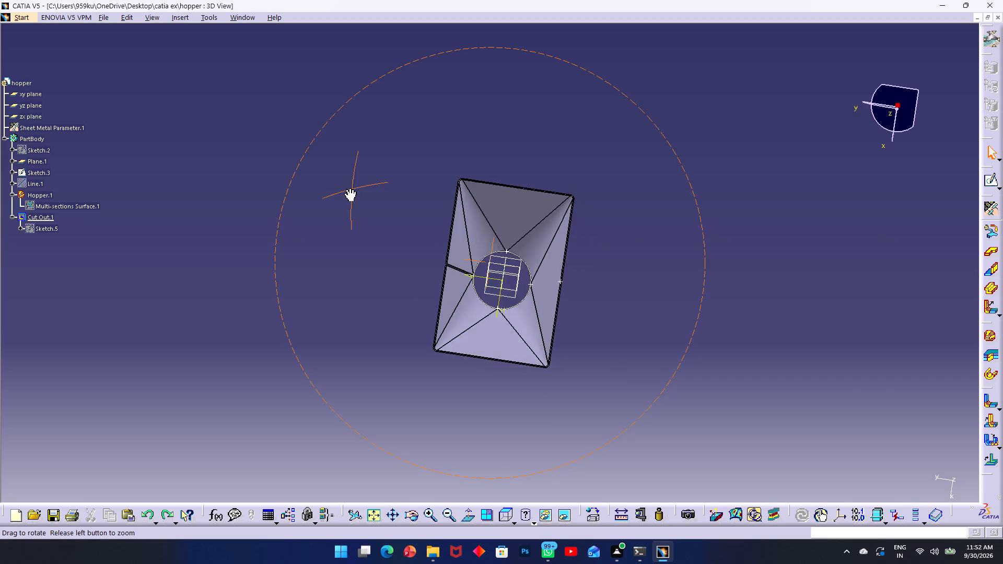
middle_click_drag(346, 188, 604, 191)
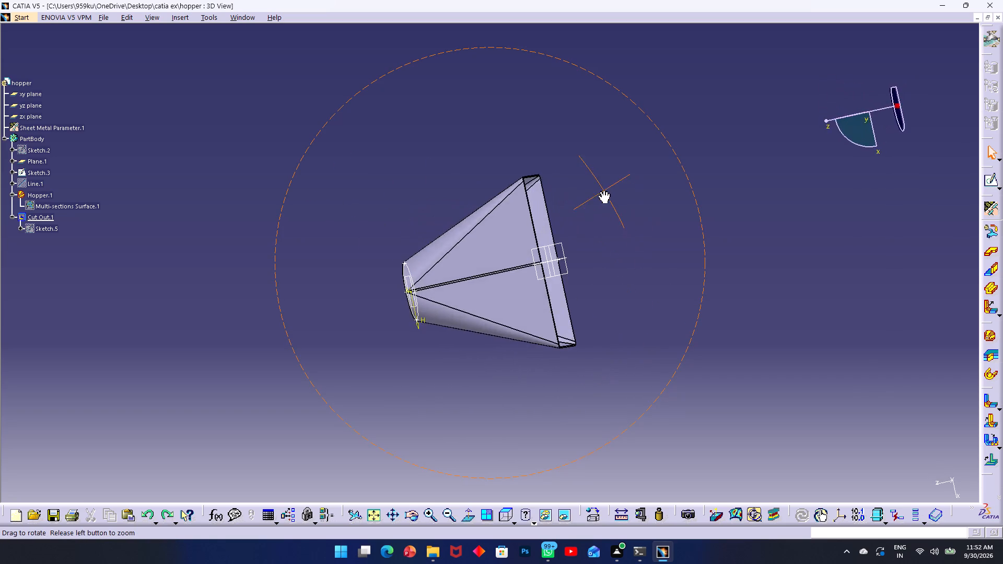
middle_click_drag(604, 191, 440, 251)
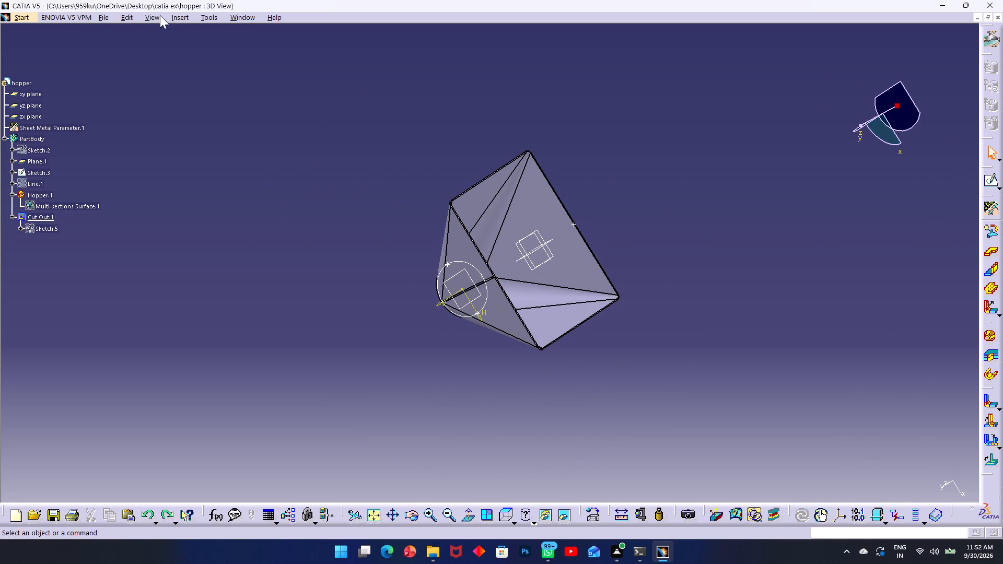
left_click(183, 16)
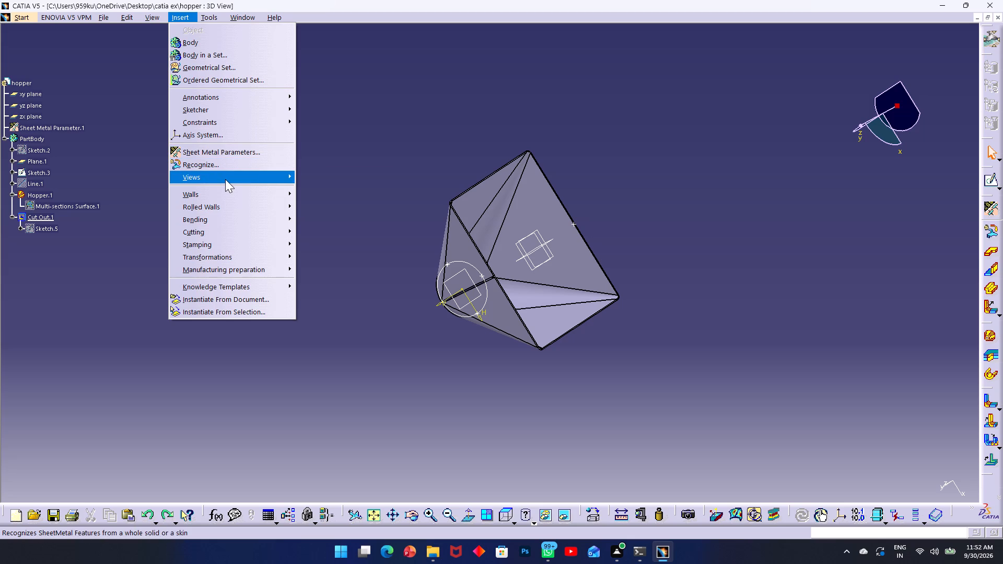
left_click(355, 179)
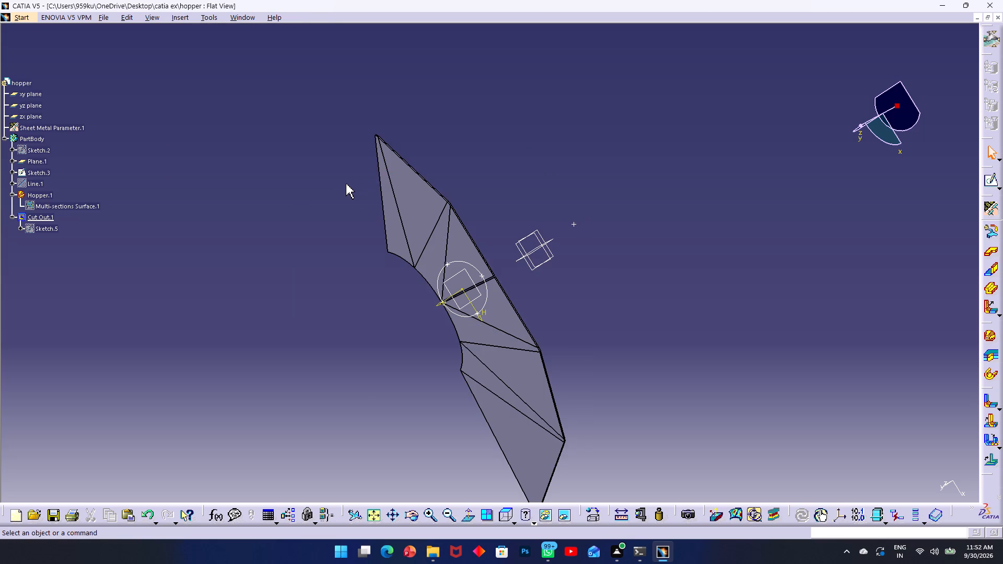
middle_click_drag(346, 184, 511, 174, "ctrl")
middle_click_drag(526, 216, 518, 214, "ctrl")
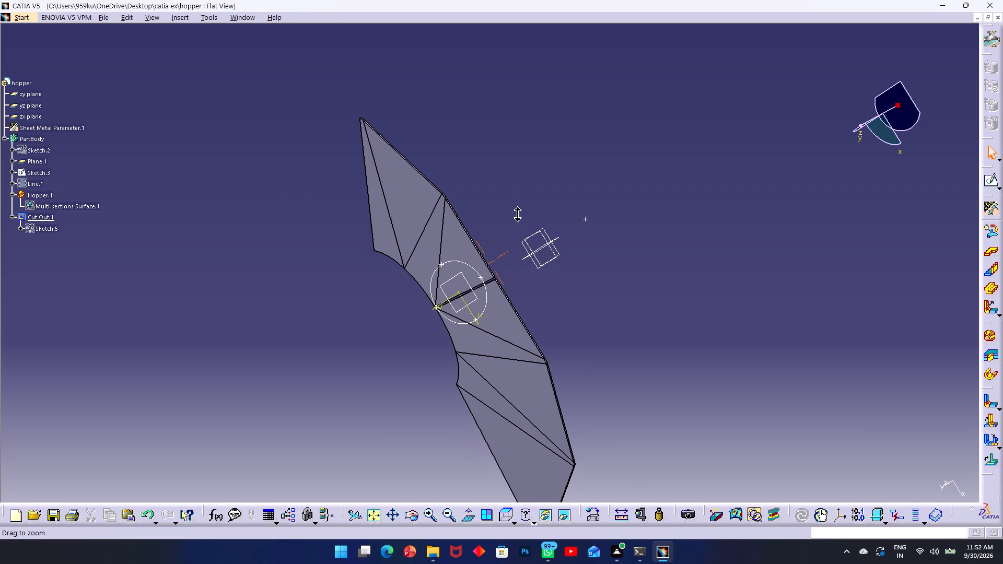
middle_click_drag(518, 214, 352, 215, "ctrl")
middle_click_drag(386, 239, 611, 151)
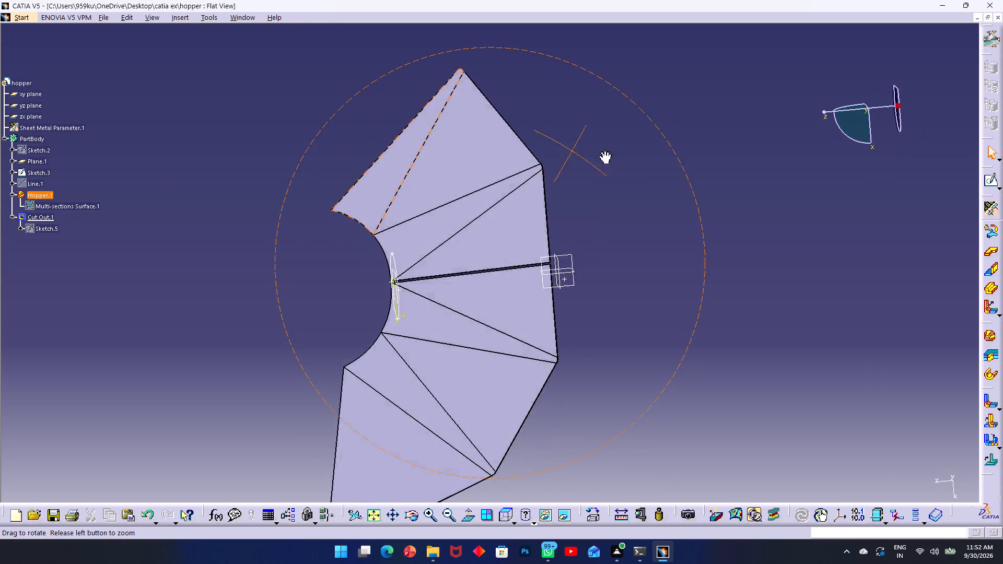
middle_click_drag(611, 151, 596, 218)
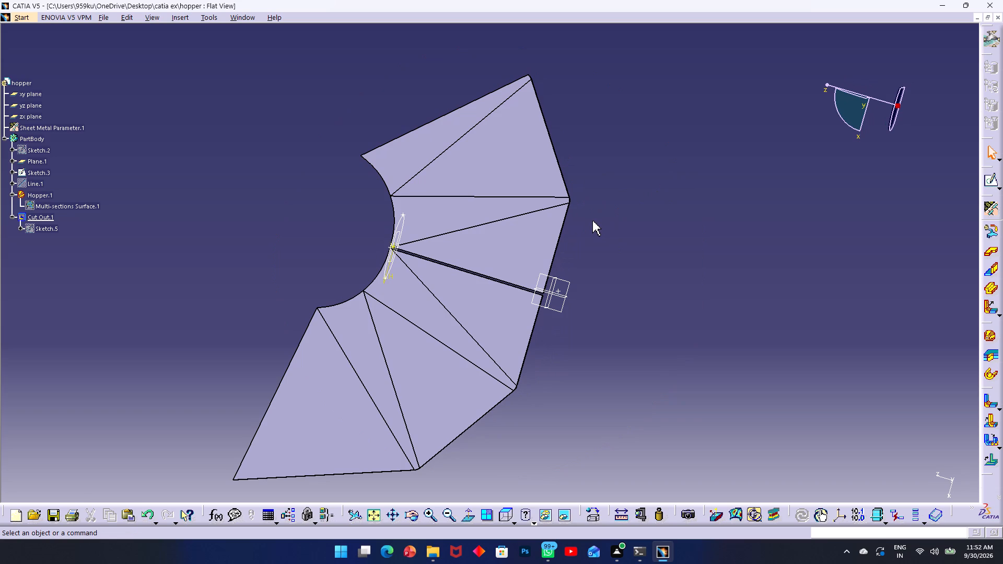
left_click(592, 221)
key("ctrl+z")
key("ctrl+z")
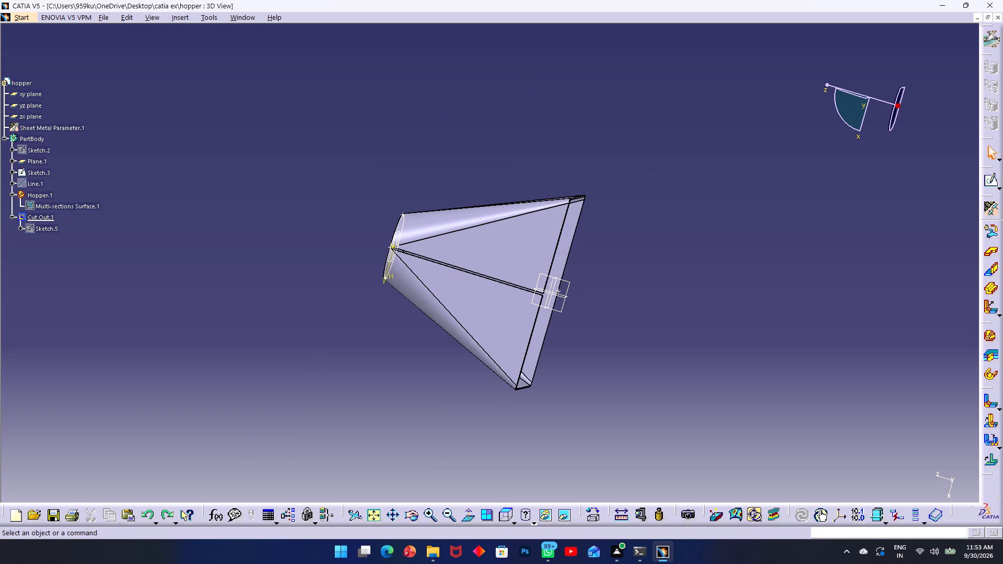
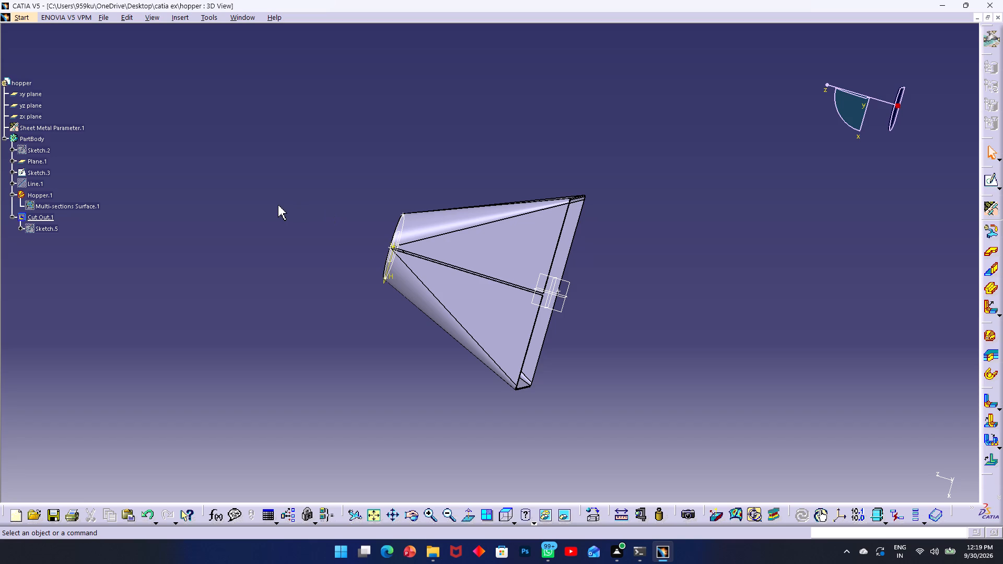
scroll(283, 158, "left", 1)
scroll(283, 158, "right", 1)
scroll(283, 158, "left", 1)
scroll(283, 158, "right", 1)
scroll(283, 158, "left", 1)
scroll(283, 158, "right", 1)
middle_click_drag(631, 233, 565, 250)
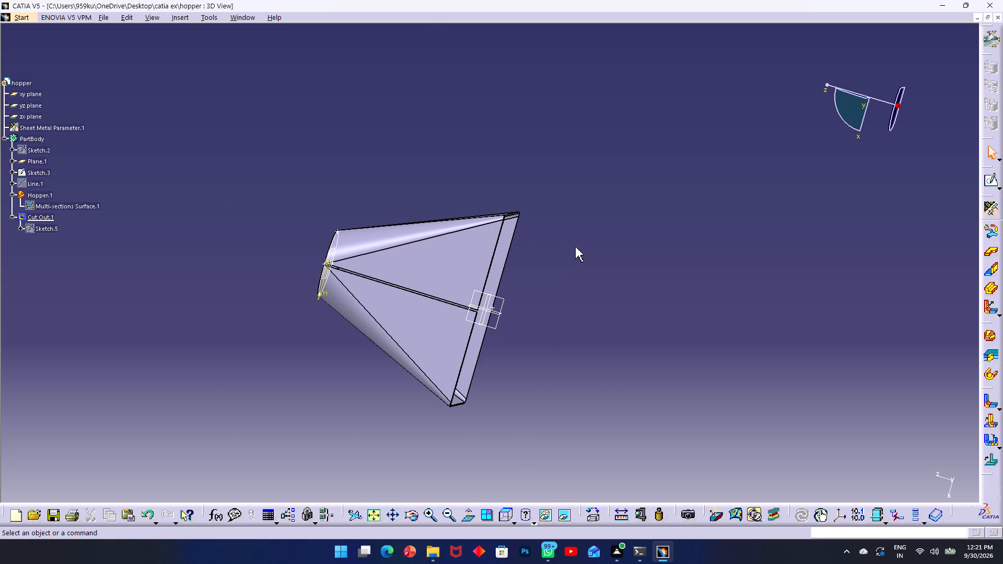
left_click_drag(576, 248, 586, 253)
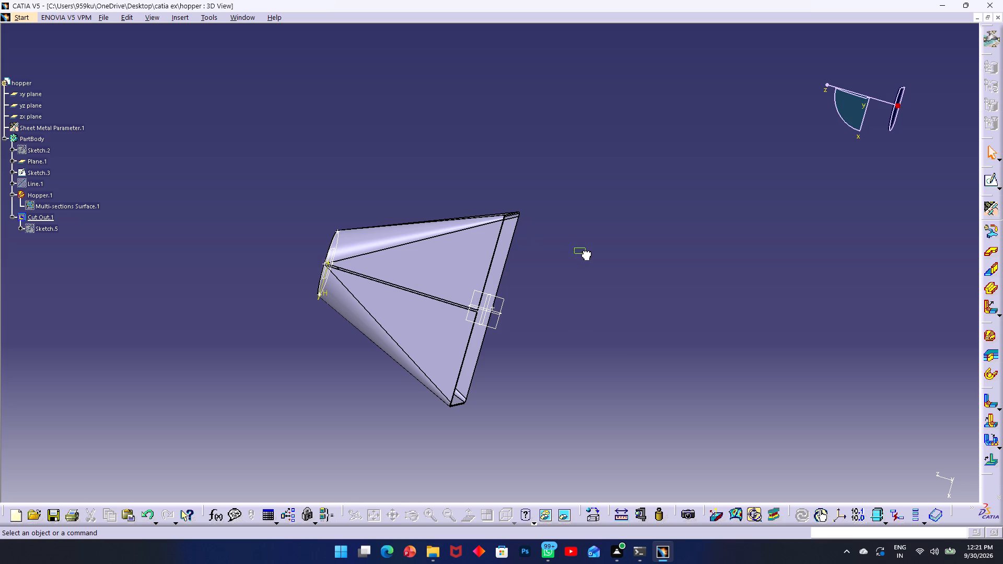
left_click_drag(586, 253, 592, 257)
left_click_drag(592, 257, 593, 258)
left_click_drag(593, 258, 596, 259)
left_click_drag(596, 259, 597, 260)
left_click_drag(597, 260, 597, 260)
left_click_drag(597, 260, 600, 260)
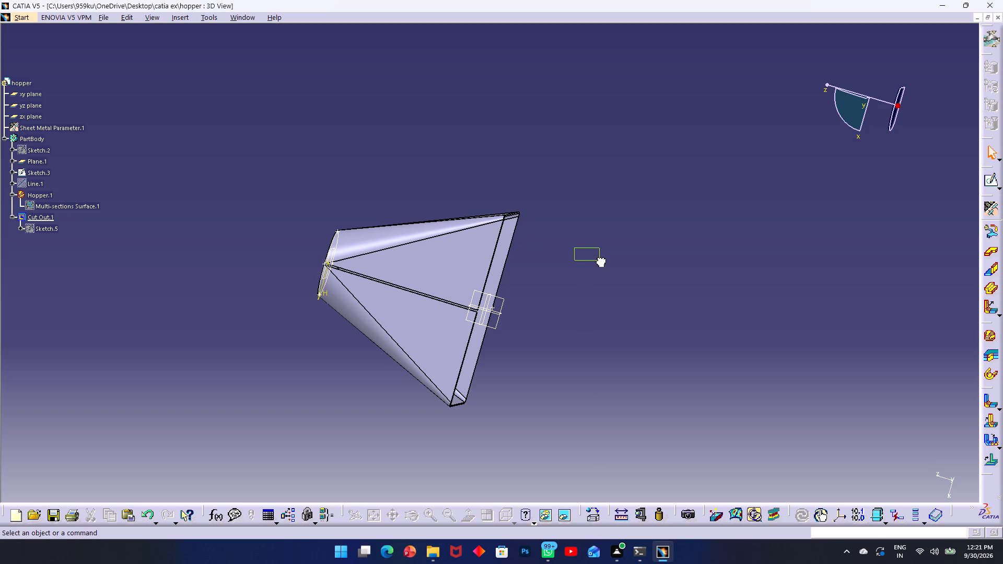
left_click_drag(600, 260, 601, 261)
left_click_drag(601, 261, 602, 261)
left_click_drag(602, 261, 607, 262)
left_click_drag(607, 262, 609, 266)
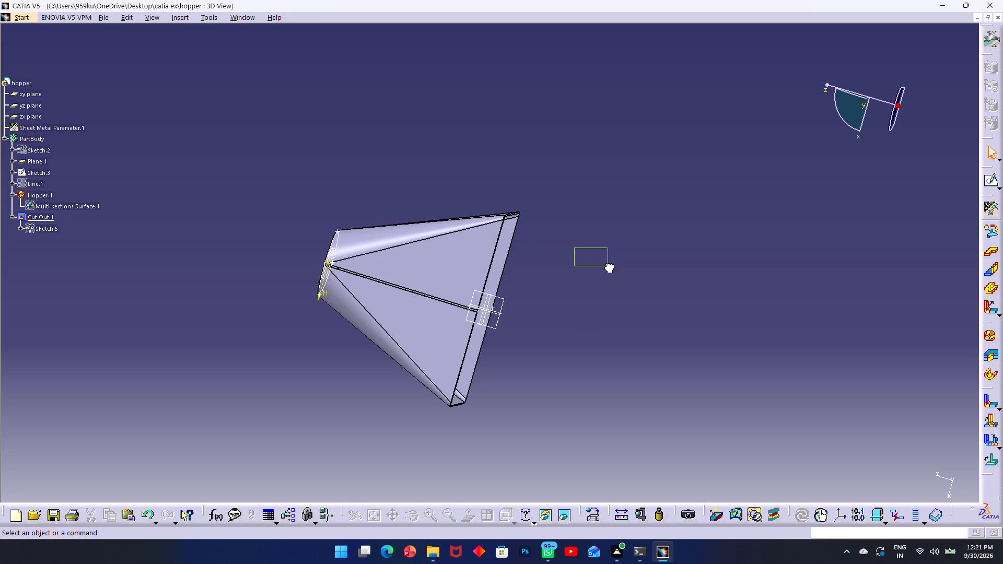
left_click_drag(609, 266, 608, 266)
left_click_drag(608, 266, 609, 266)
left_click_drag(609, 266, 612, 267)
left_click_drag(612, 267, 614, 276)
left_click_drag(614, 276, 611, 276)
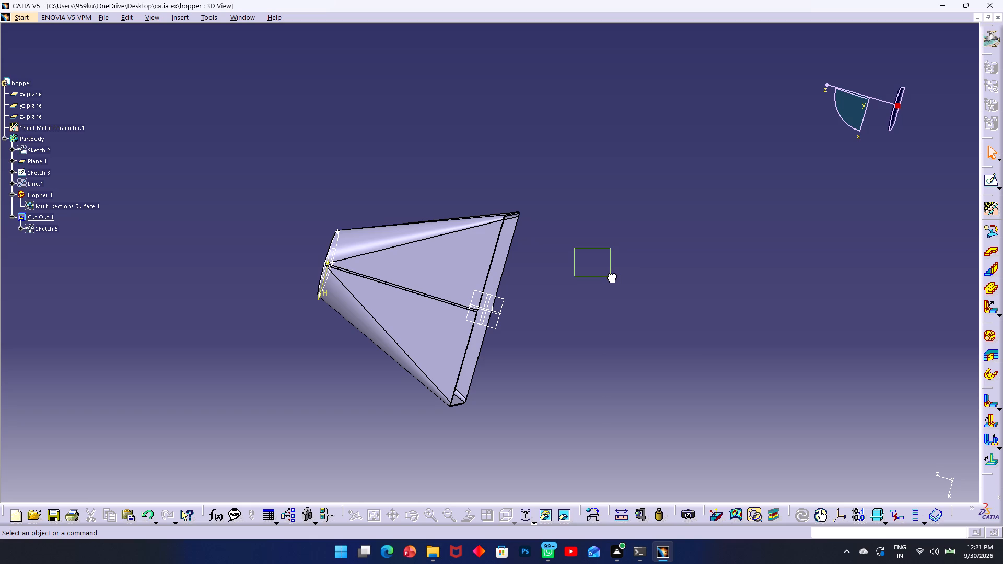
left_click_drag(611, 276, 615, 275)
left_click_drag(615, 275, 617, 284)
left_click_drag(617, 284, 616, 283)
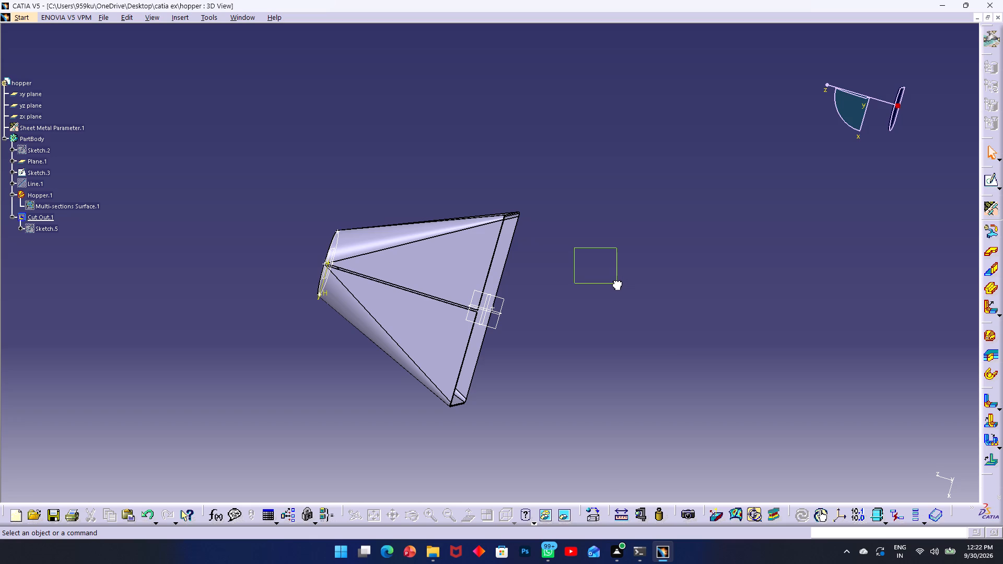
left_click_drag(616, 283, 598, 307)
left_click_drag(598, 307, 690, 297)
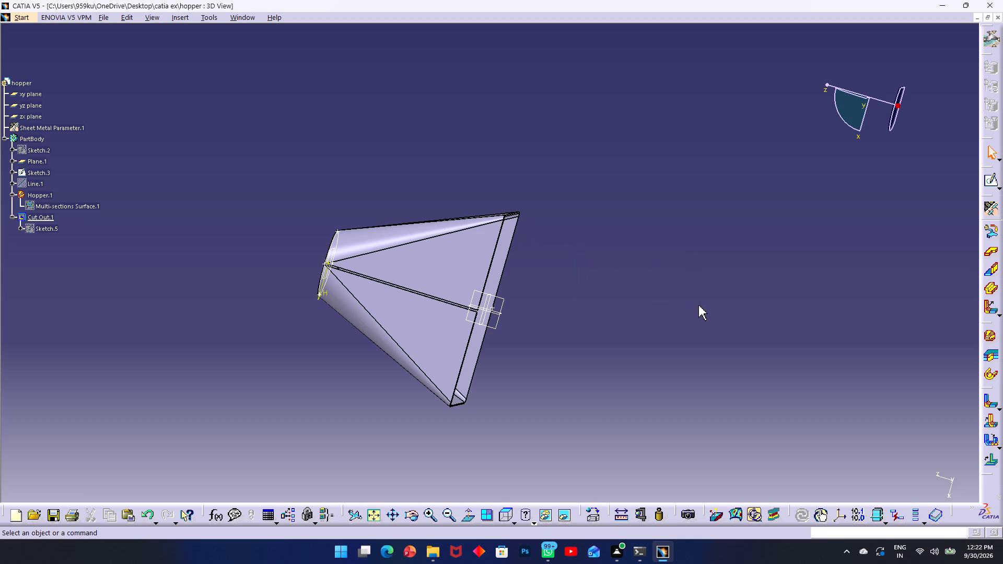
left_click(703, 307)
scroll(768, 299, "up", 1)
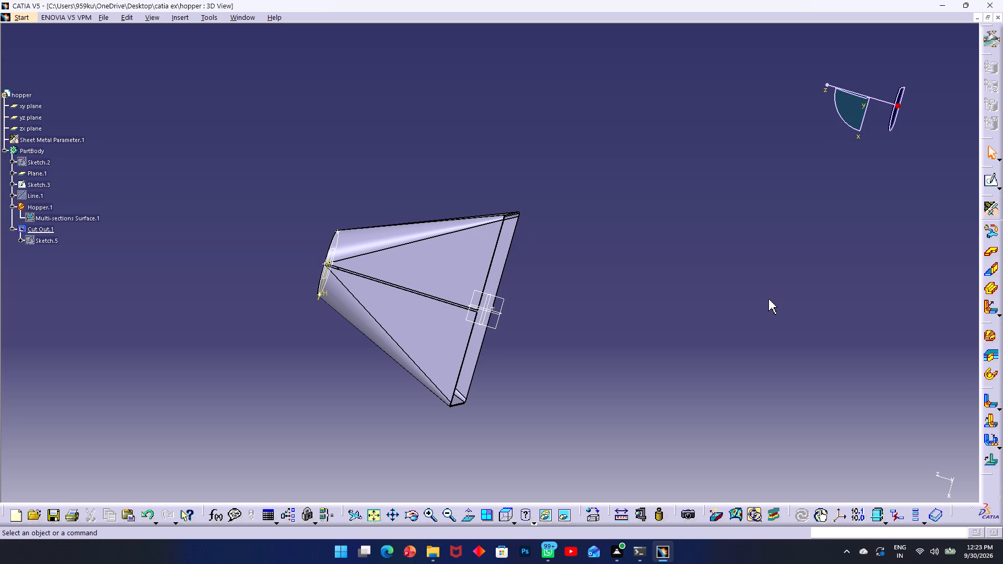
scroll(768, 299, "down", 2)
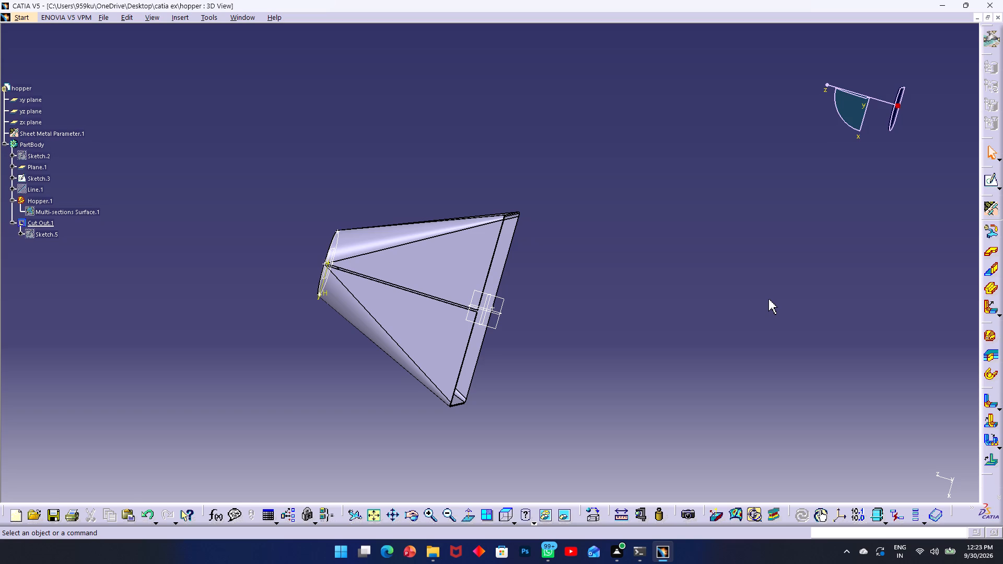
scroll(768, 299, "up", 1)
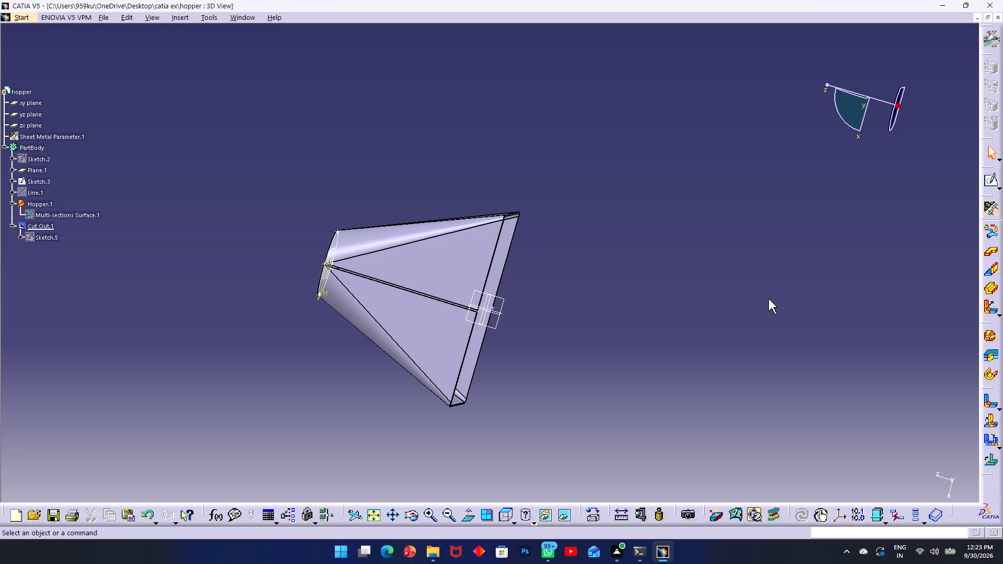
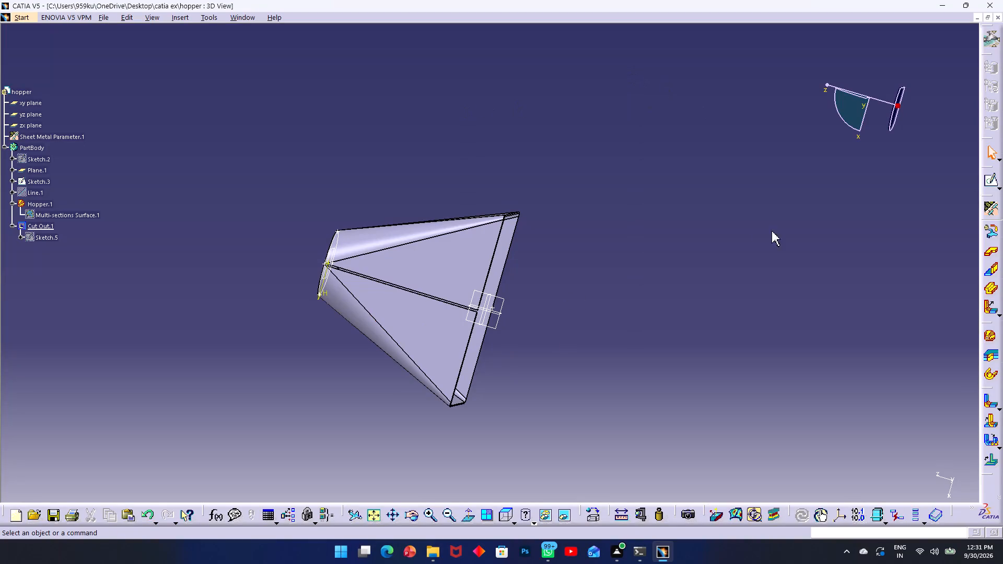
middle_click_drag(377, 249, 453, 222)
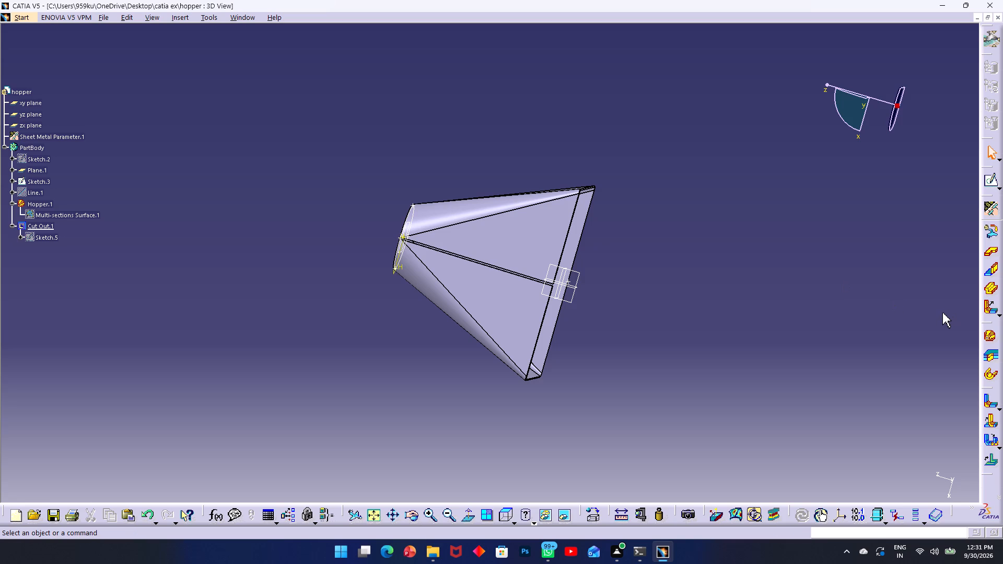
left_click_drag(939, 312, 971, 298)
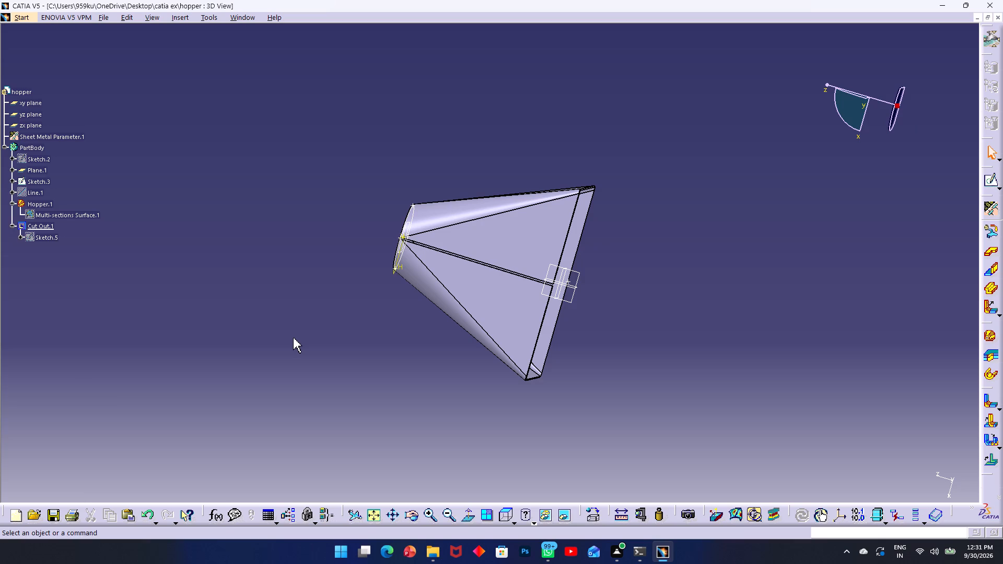
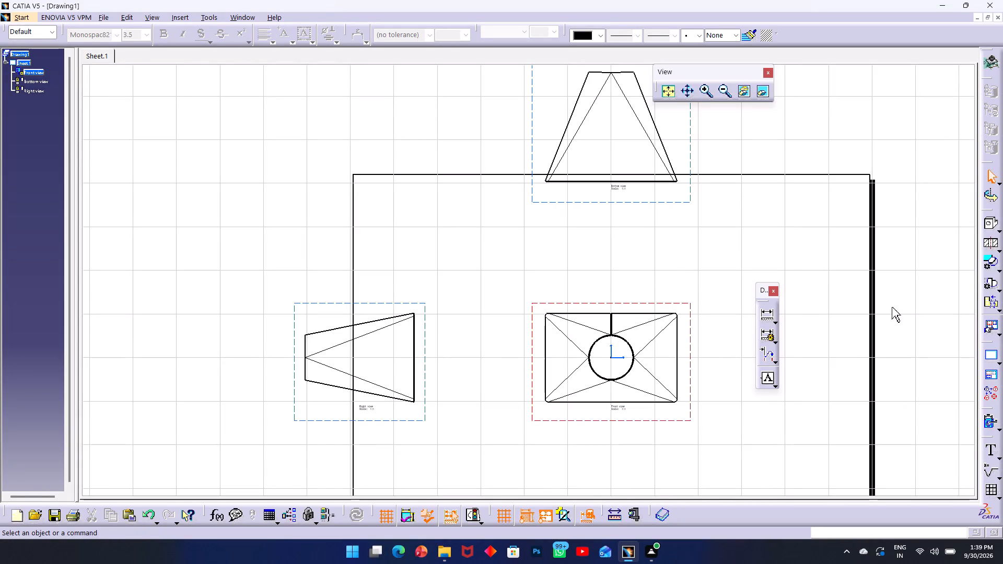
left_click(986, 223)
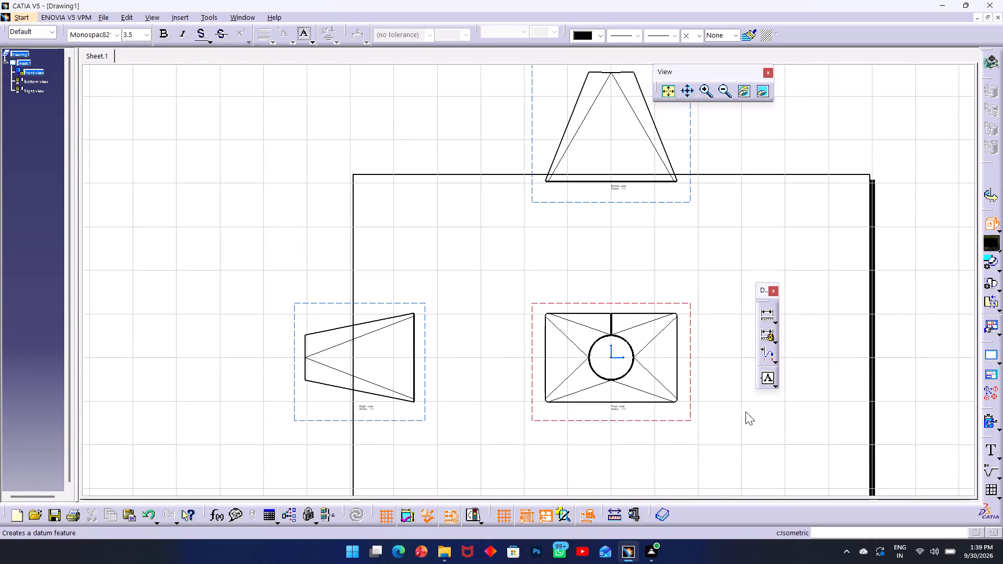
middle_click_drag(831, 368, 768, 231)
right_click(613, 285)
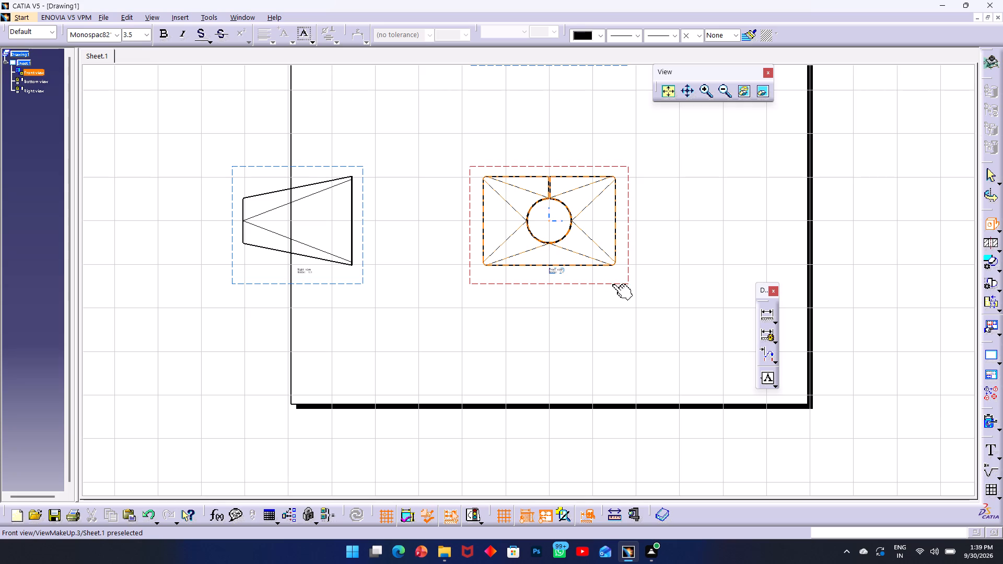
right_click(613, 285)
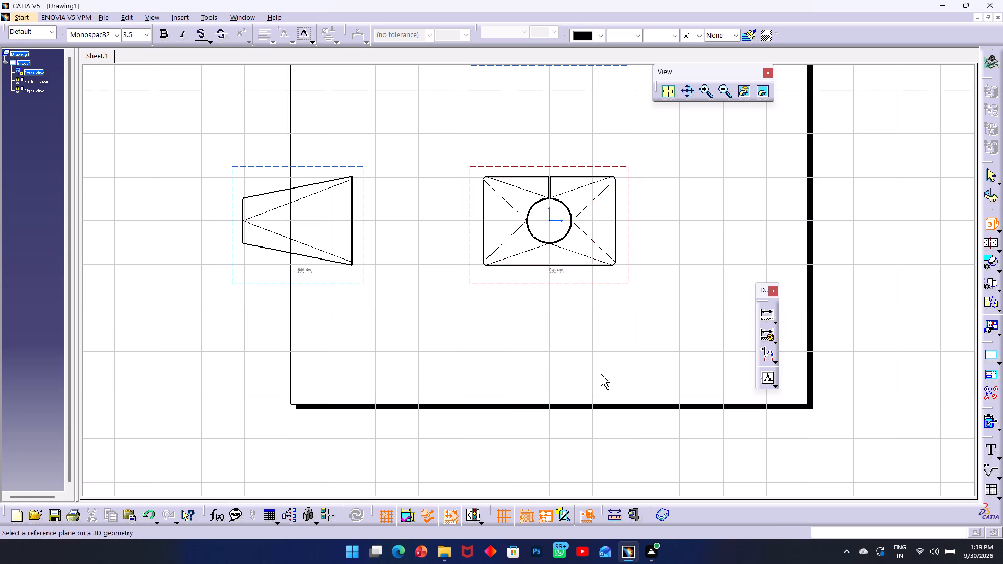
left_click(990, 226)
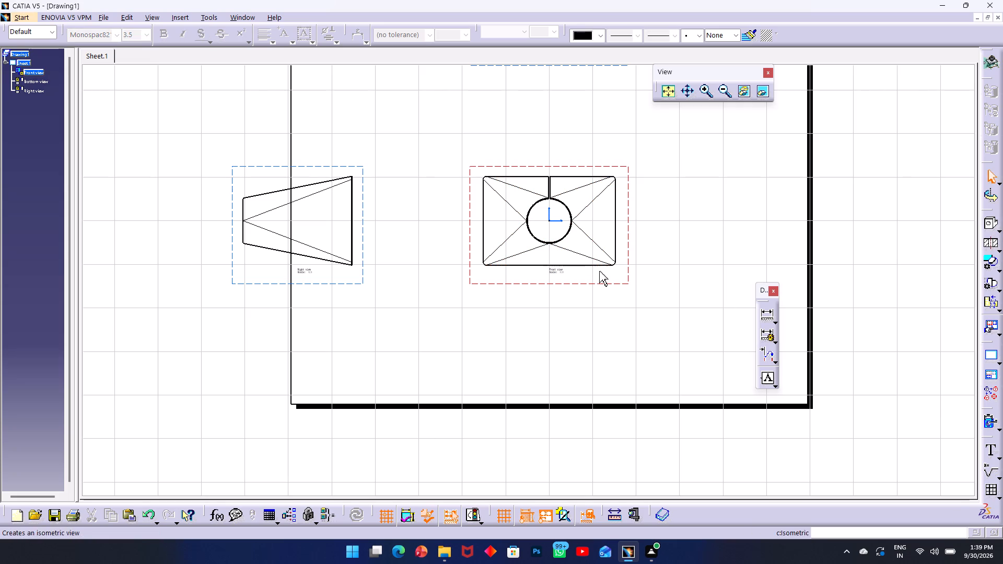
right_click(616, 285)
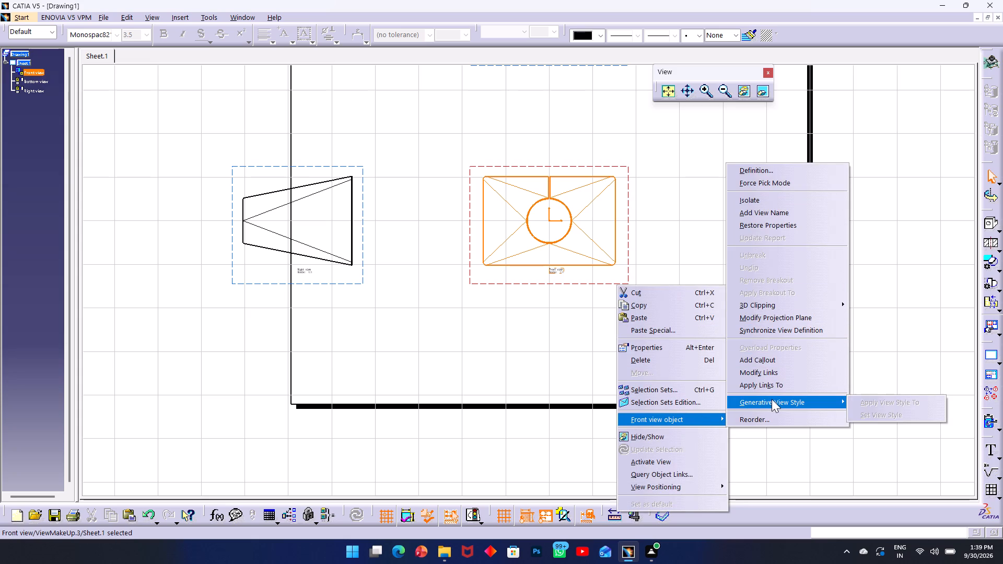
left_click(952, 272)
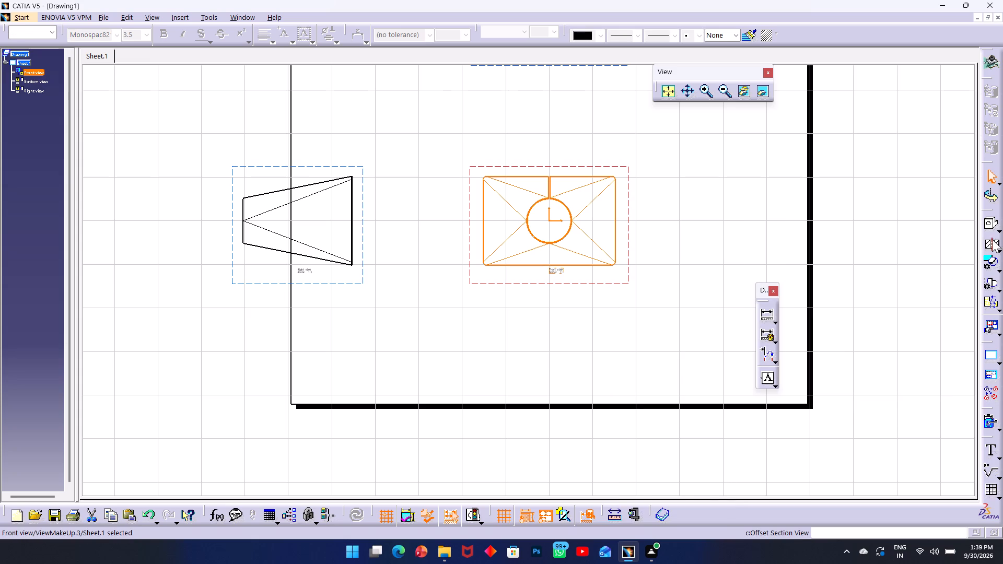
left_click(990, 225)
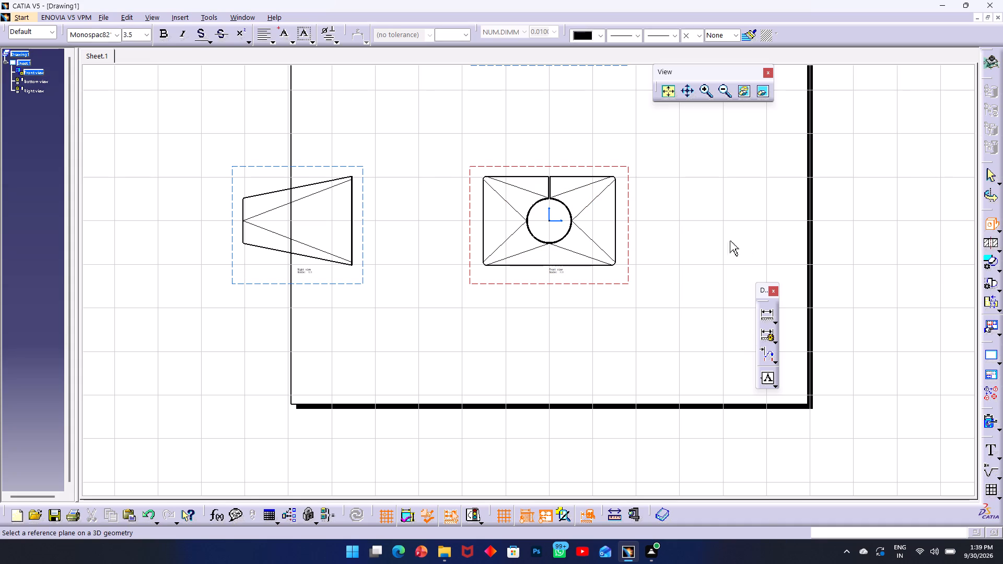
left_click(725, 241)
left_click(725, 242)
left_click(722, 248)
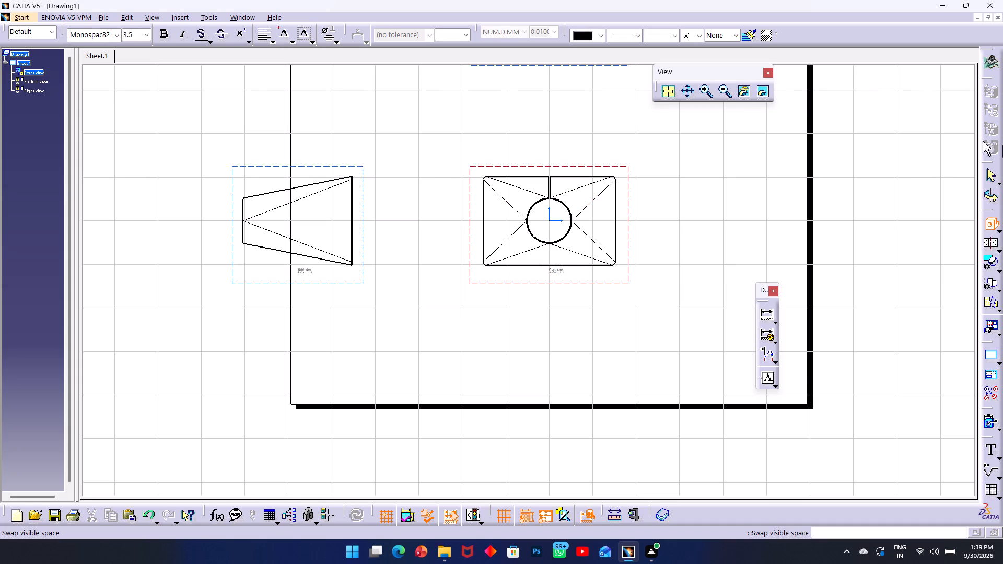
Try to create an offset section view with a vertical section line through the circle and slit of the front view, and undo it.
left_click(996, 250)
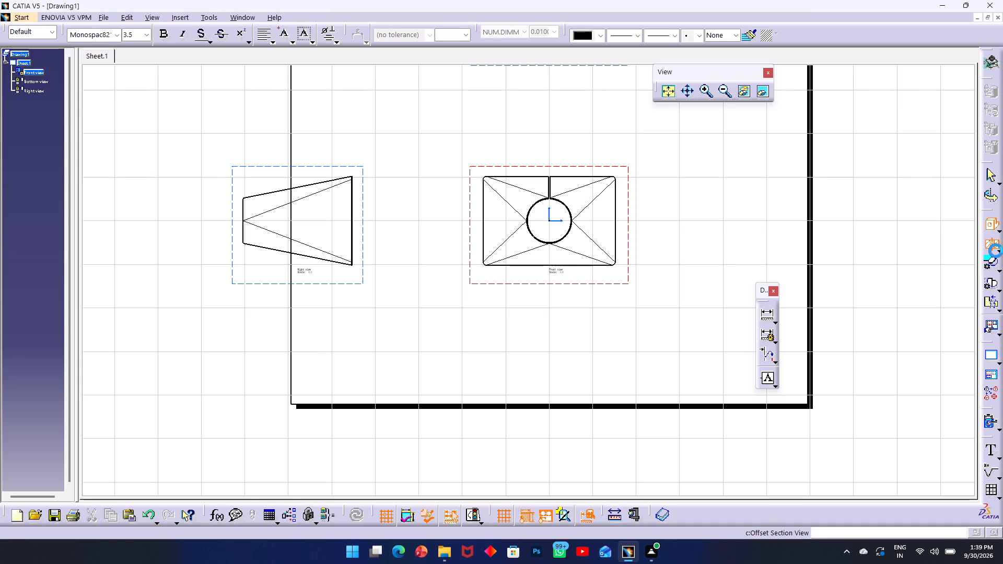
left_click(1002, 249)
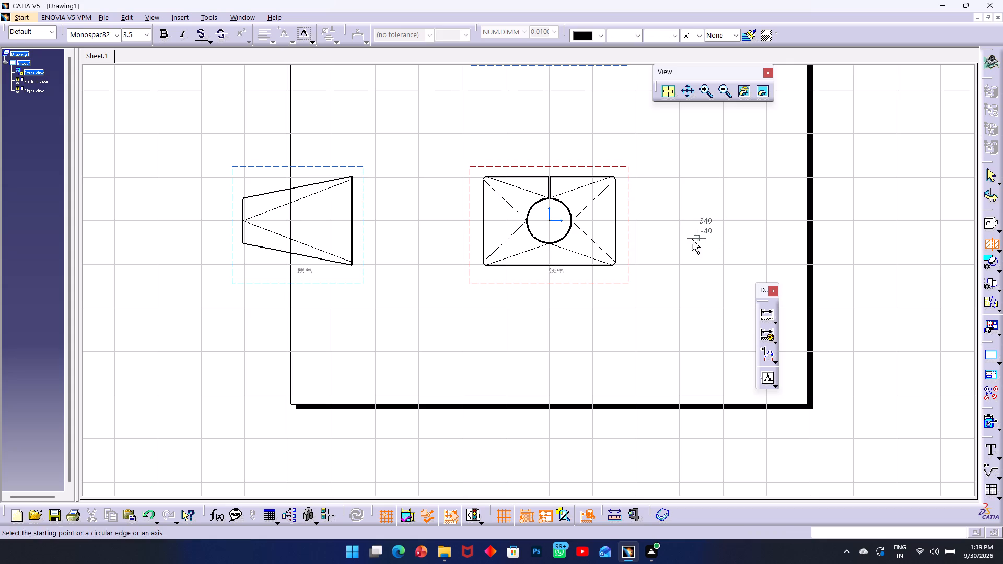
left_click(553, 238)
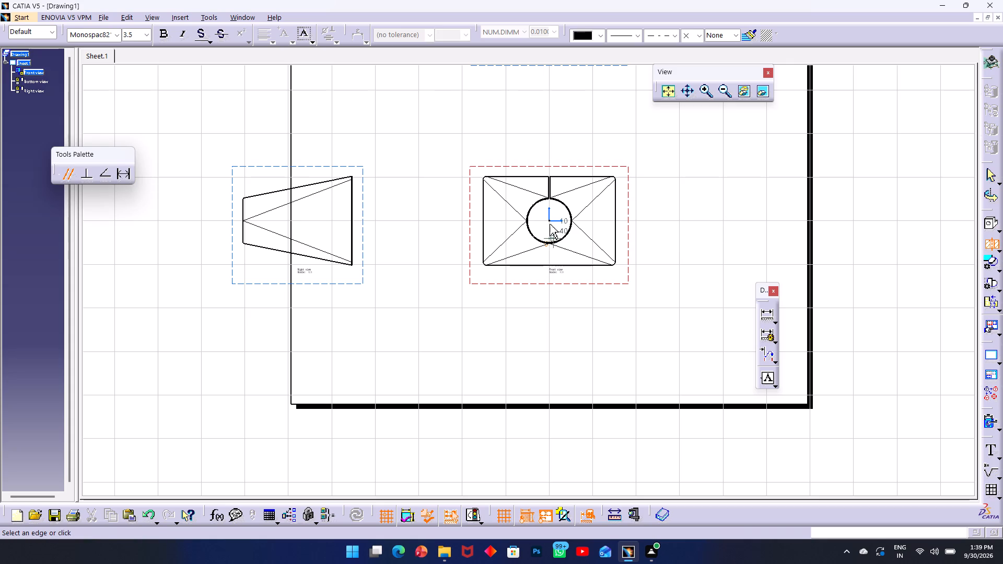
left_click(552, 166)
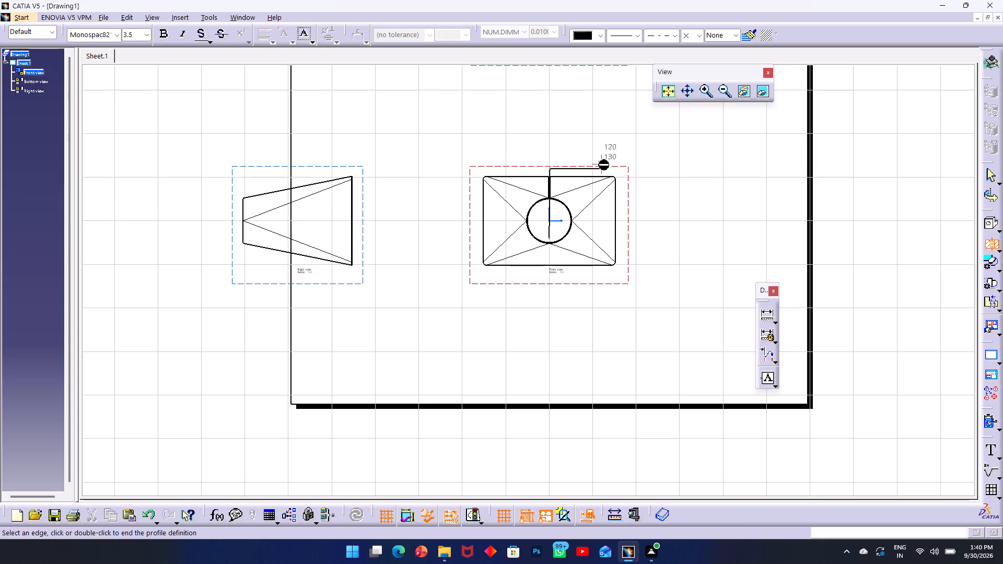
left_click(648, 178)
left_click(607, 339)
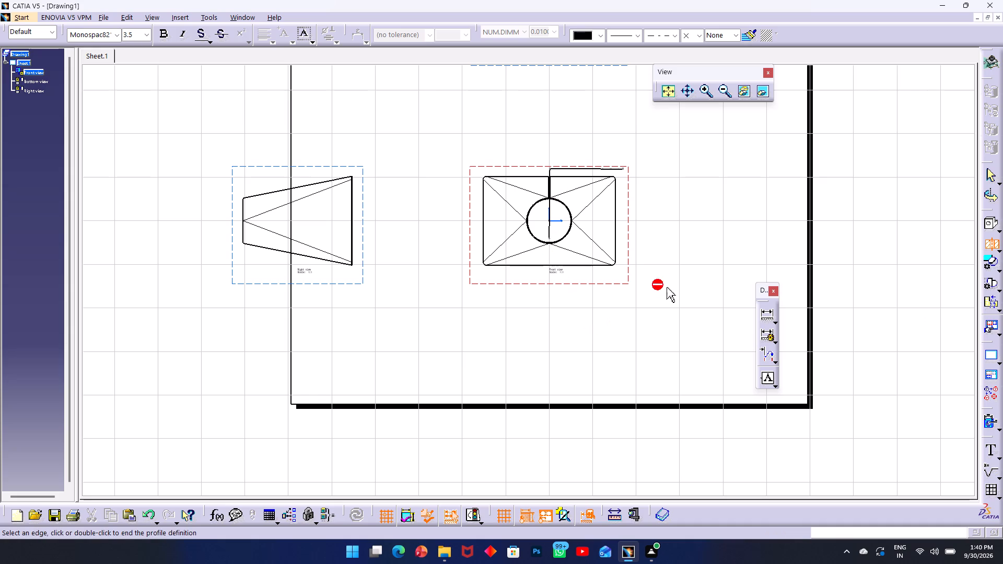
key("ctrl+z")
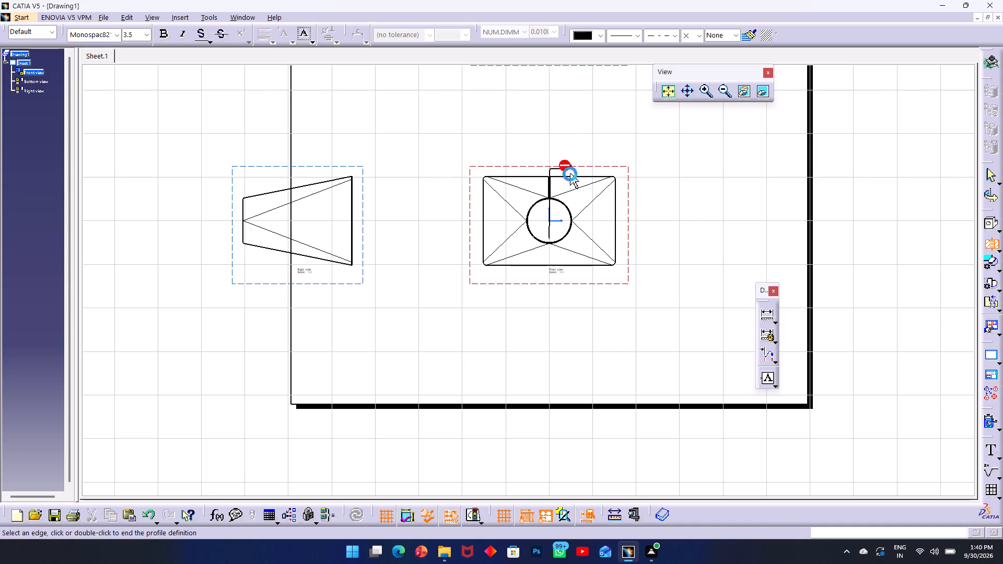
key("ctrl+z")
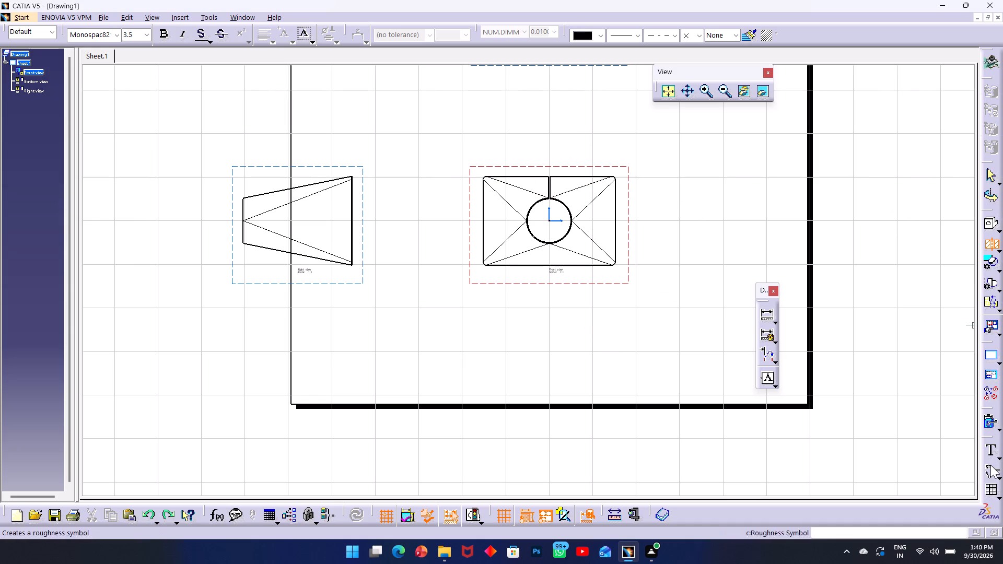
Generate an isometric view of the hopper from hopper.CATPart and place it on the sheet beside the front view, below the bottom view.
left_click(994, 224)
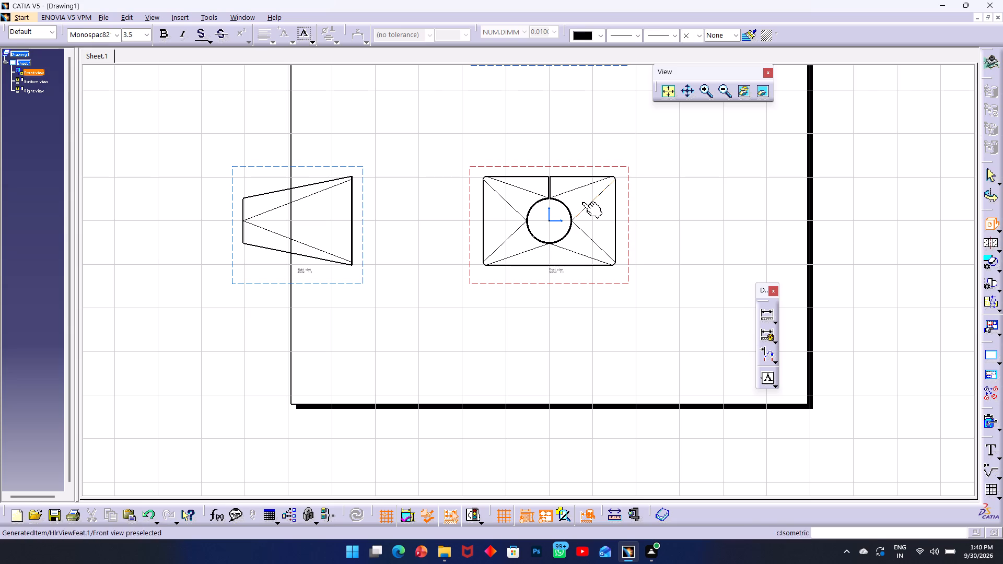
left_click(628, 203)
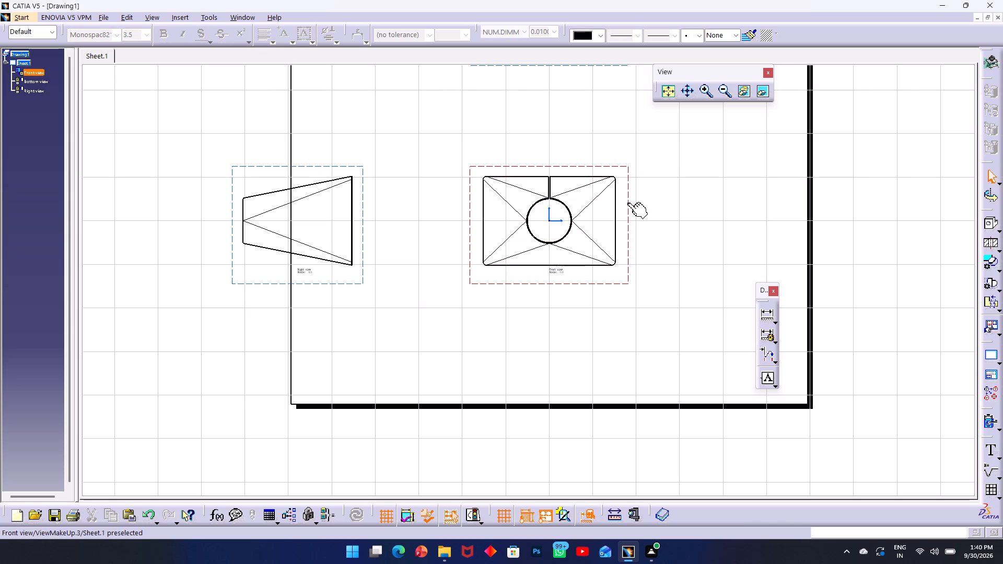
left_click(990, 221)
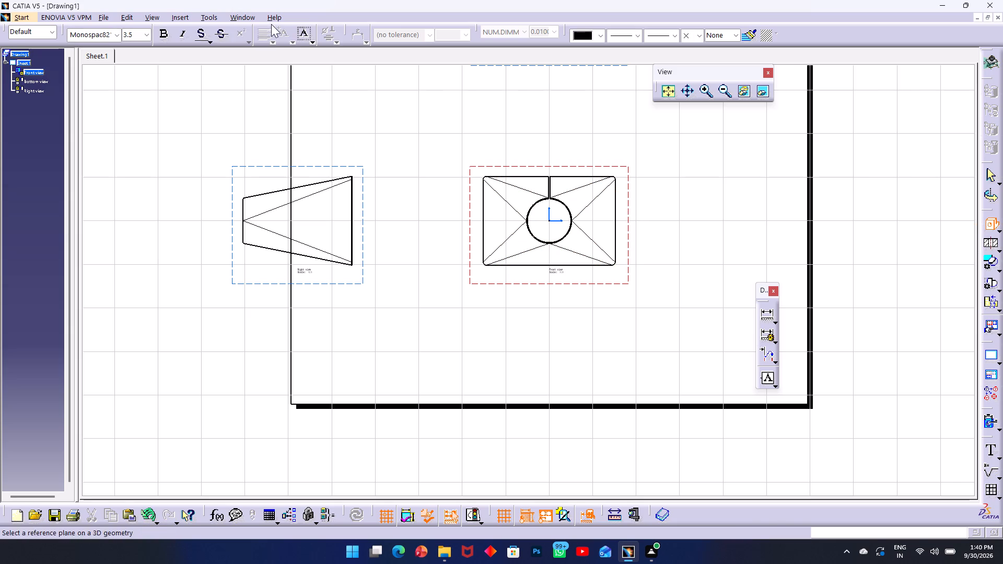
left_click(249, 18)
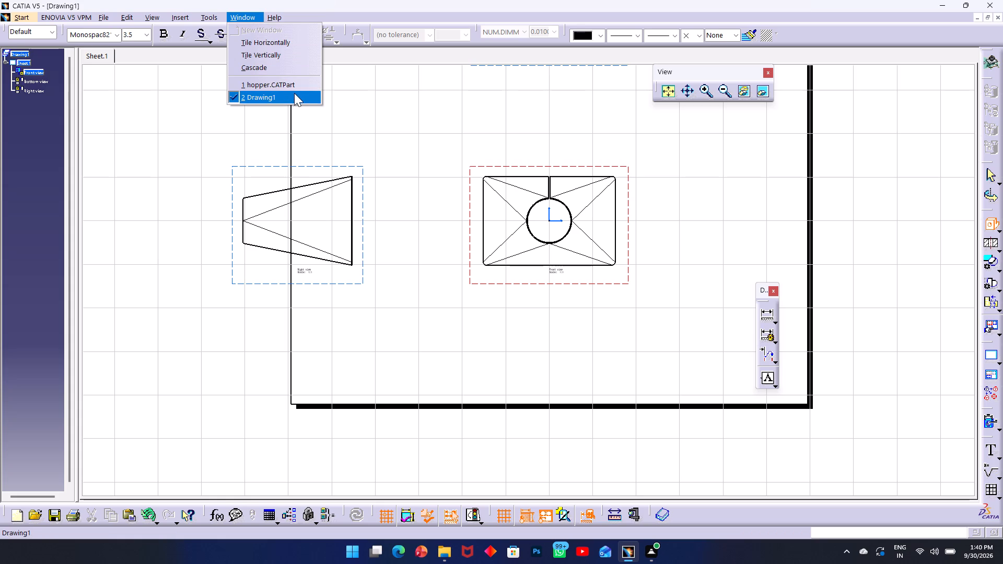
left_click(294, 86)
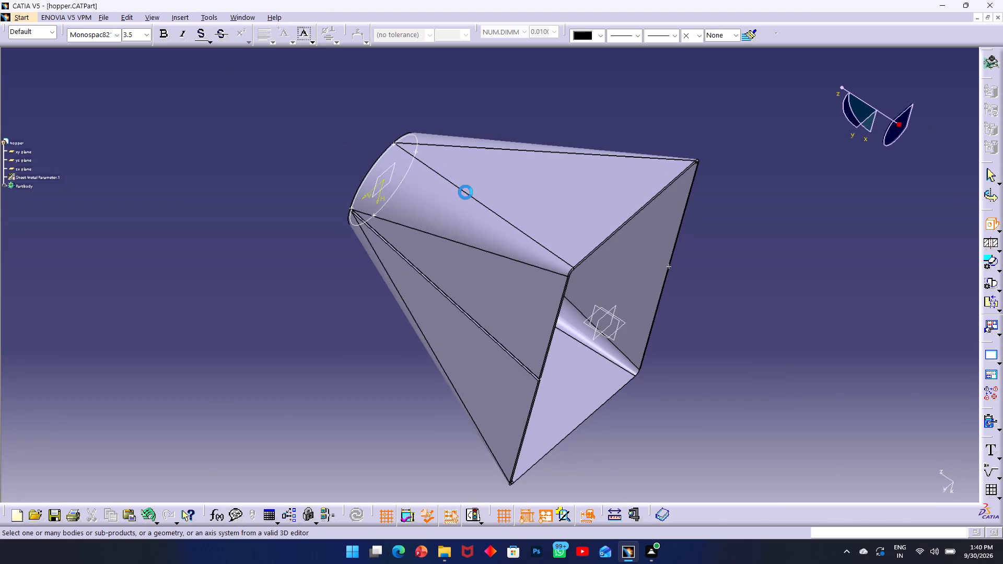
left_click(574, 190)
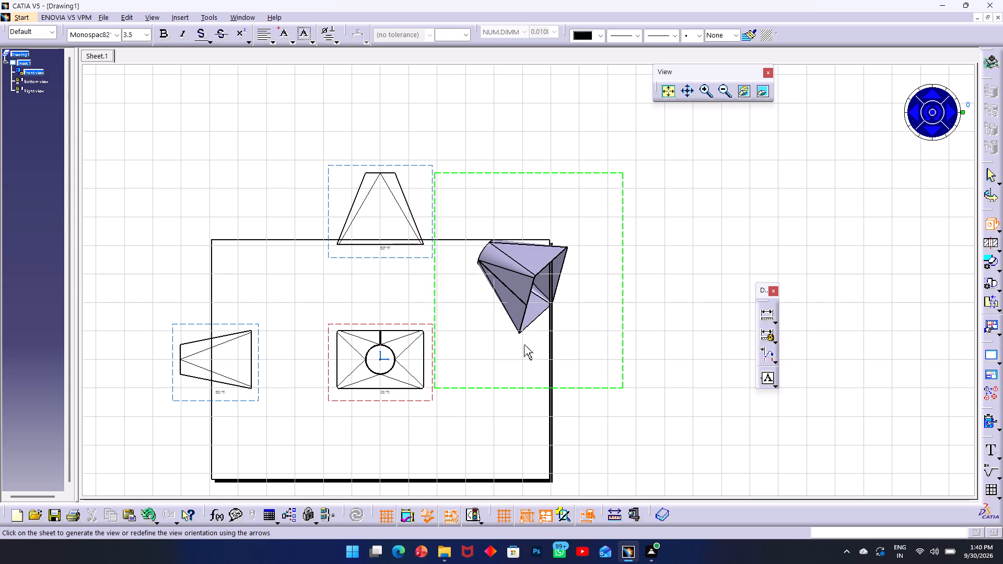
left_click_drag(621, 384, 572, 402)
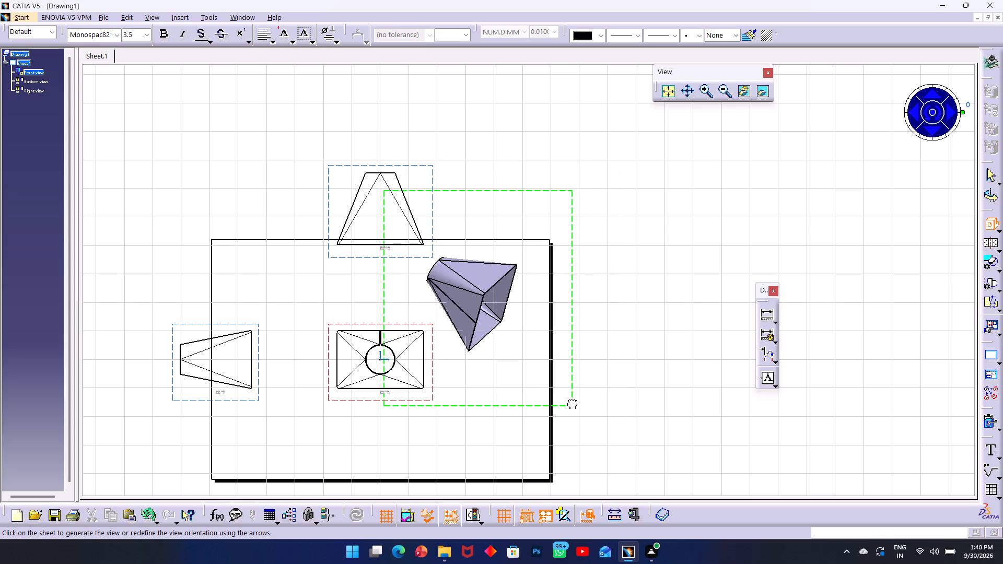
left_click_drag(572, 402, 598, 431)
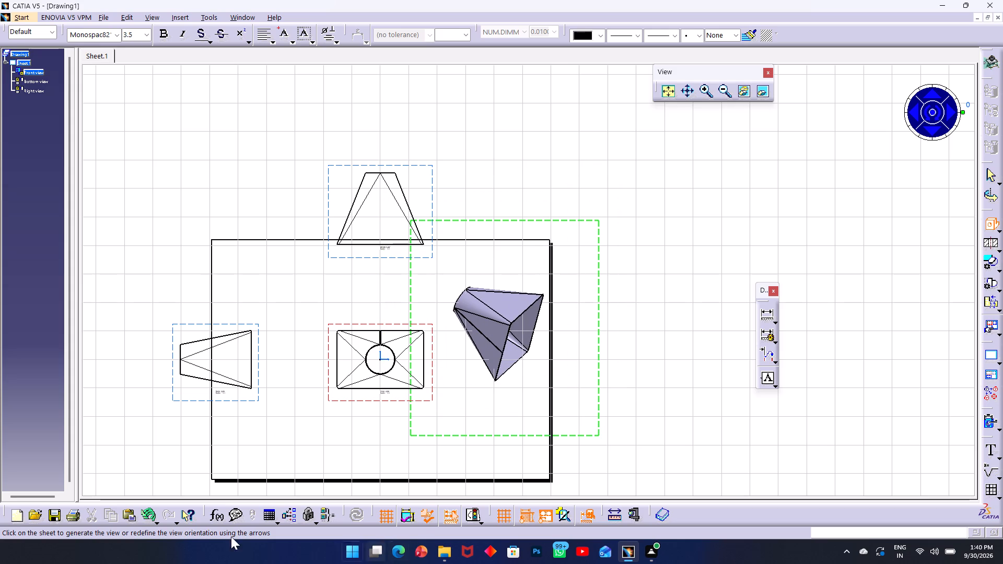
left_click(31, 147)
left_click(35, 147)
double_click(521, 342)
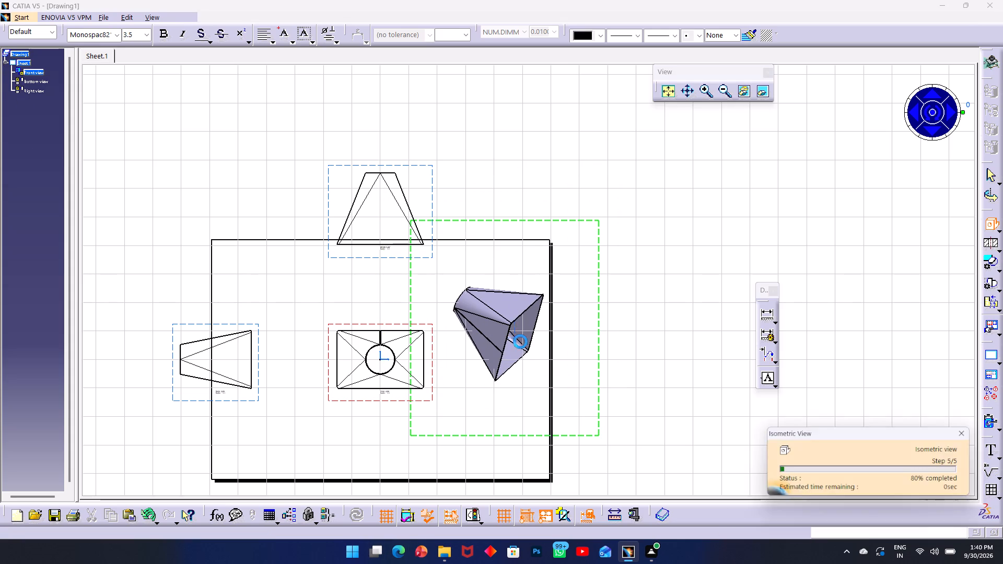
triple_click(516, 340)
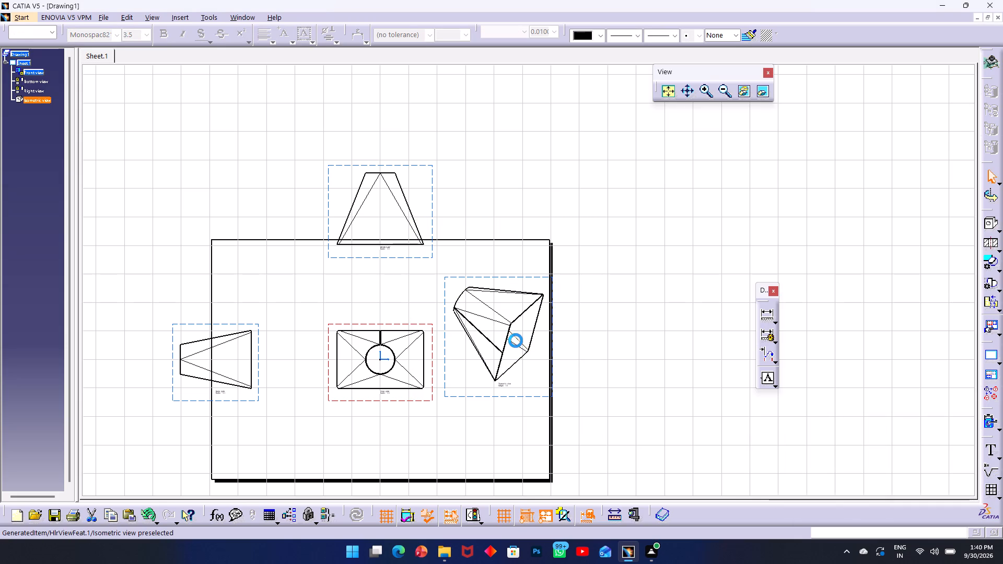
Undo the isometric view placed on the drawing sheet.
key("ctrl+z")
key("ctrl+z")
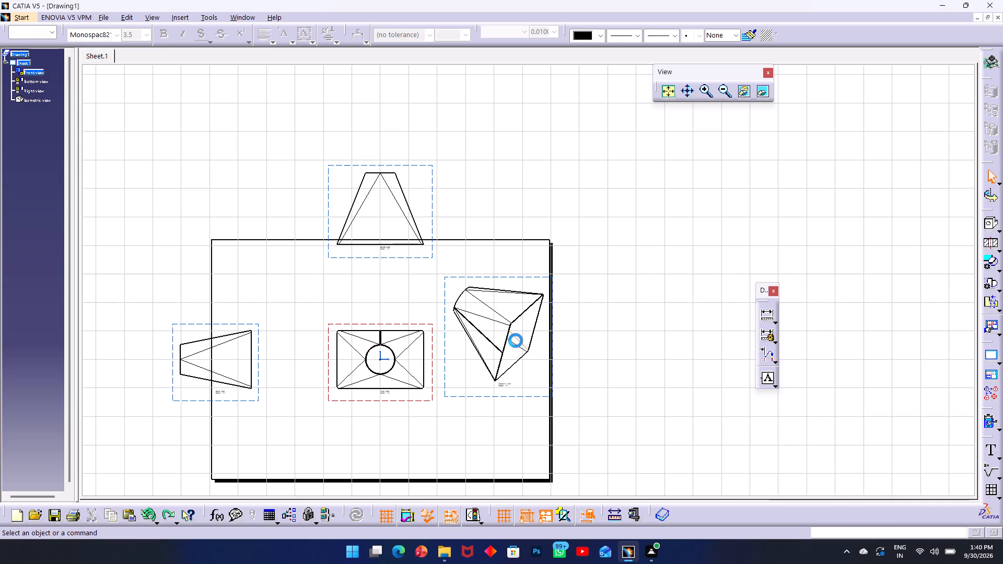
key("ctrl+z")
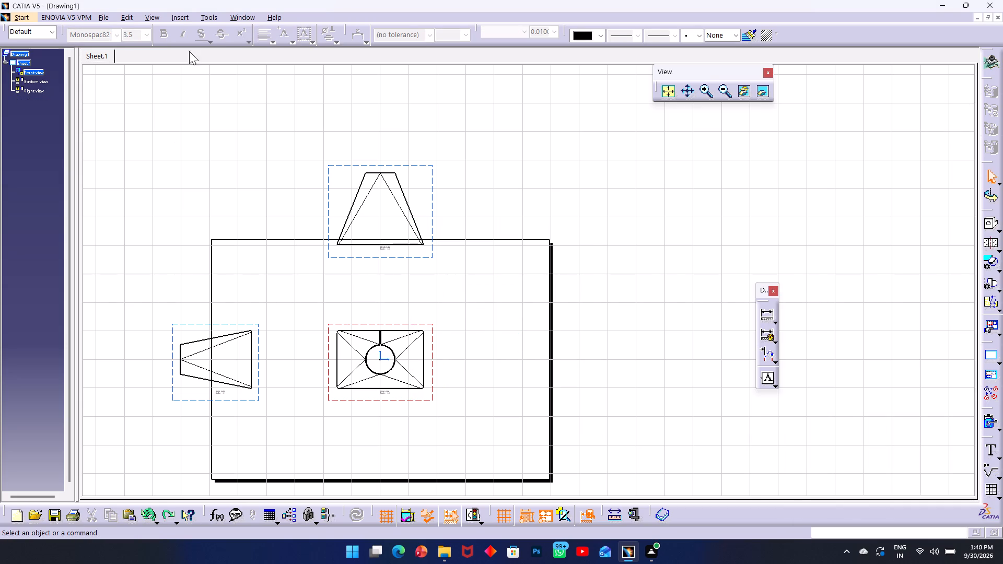
Generate an isometric view from hopper.CATPart, oriented with the circular opening upward, and place it diagonally below the front view.
left_click(994, 228)
left_click(238, 17)
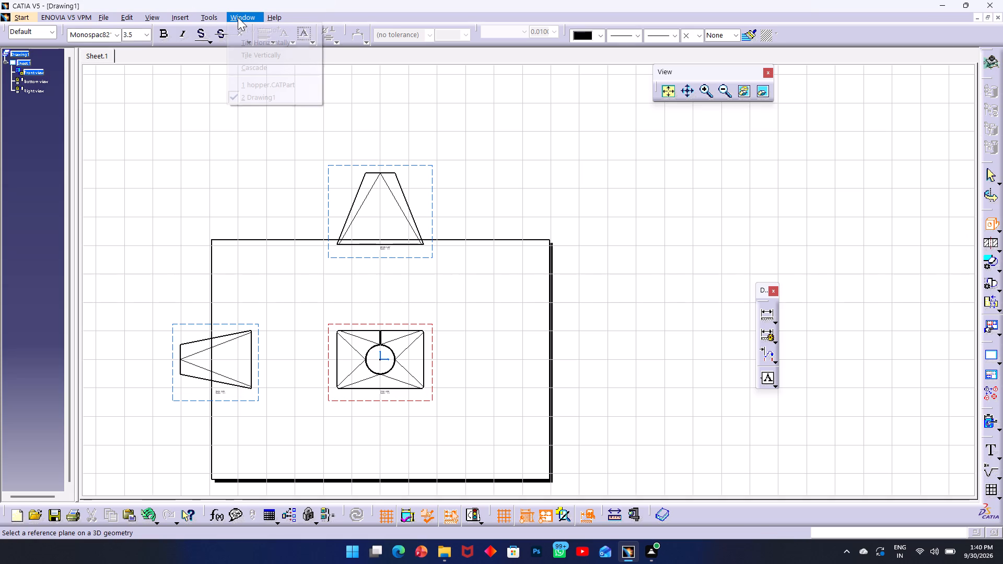
left_click(251, 80)
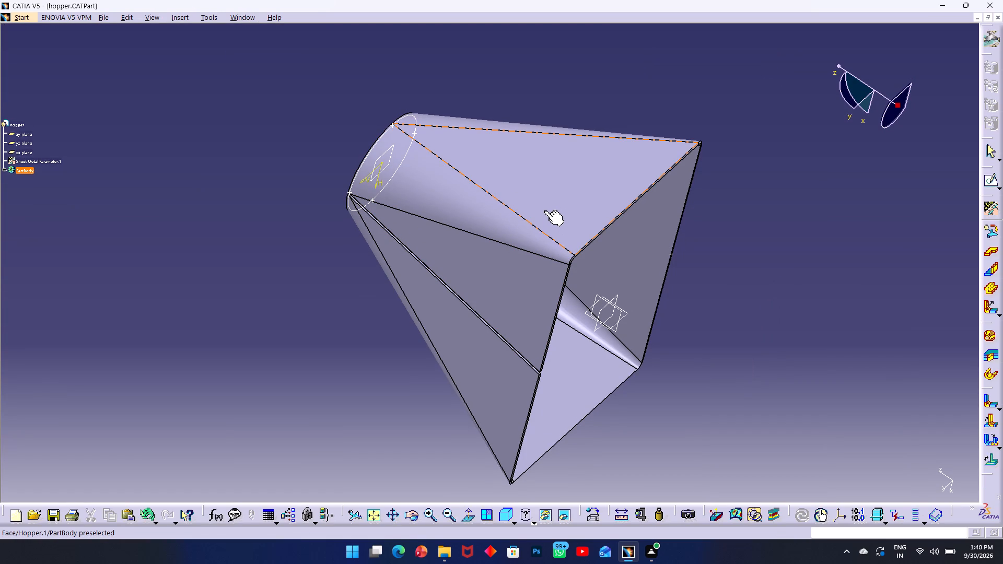
middle_click_drag(424, 195, 445, 226, "ctrl")
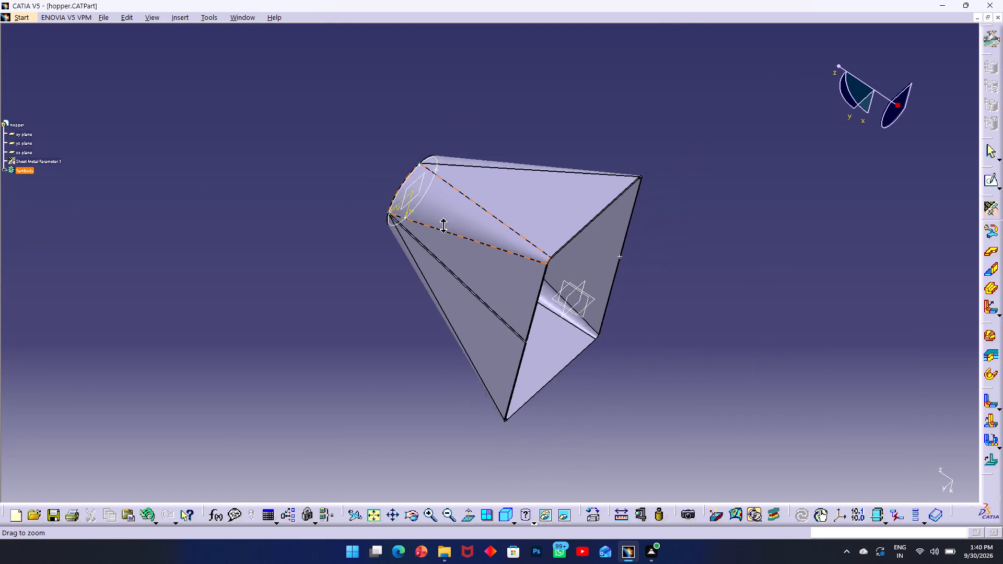
middle_click_drag(445, 226, 461, 238, "ctrl")
scroll(479, 216, "up", 1)
middle_click_drag(479, 218, 629, 395)
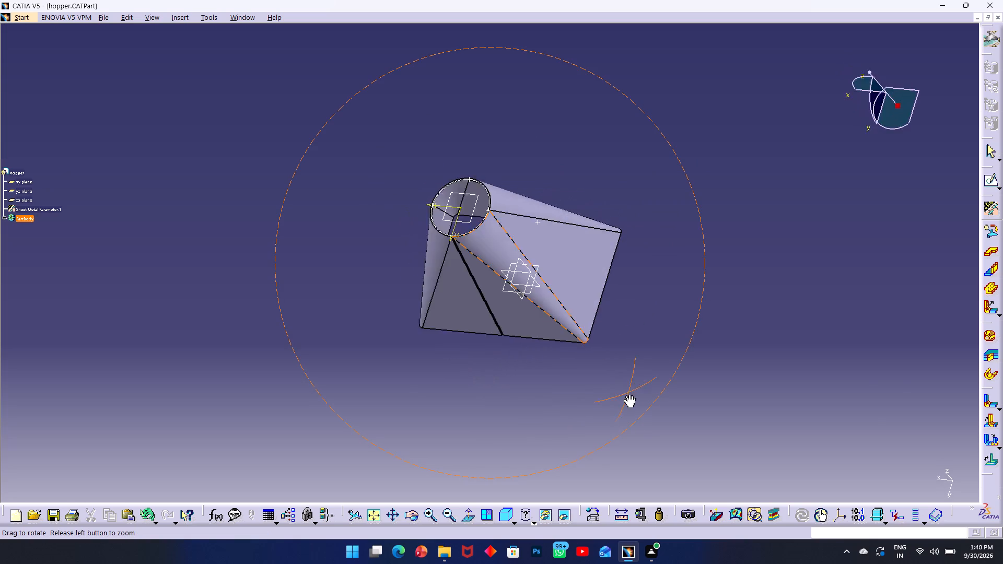
middle_click_drag(629, 395, 258, 370)
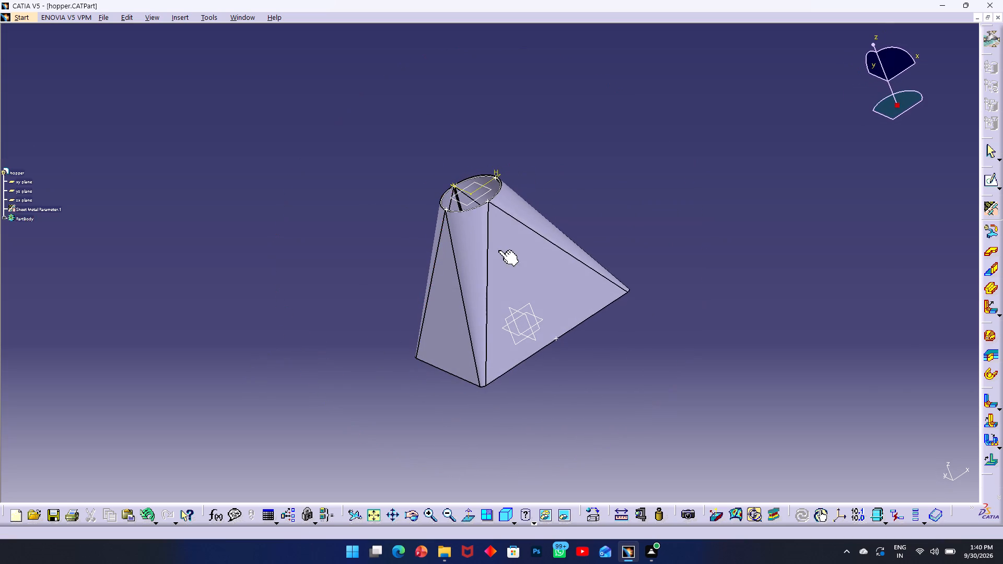
left_click(515, 251)
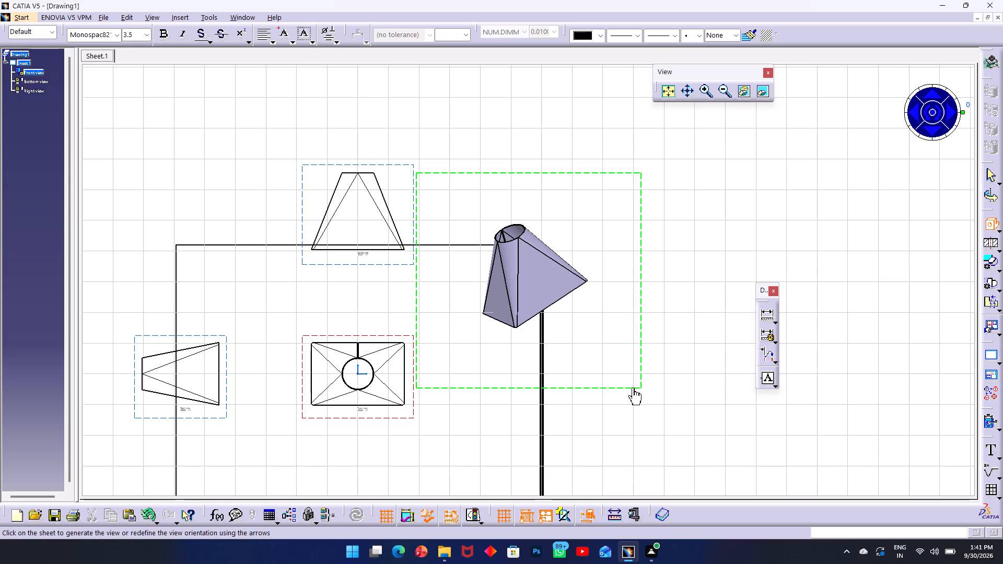
left_click_drag(635, 387, 580, 563)
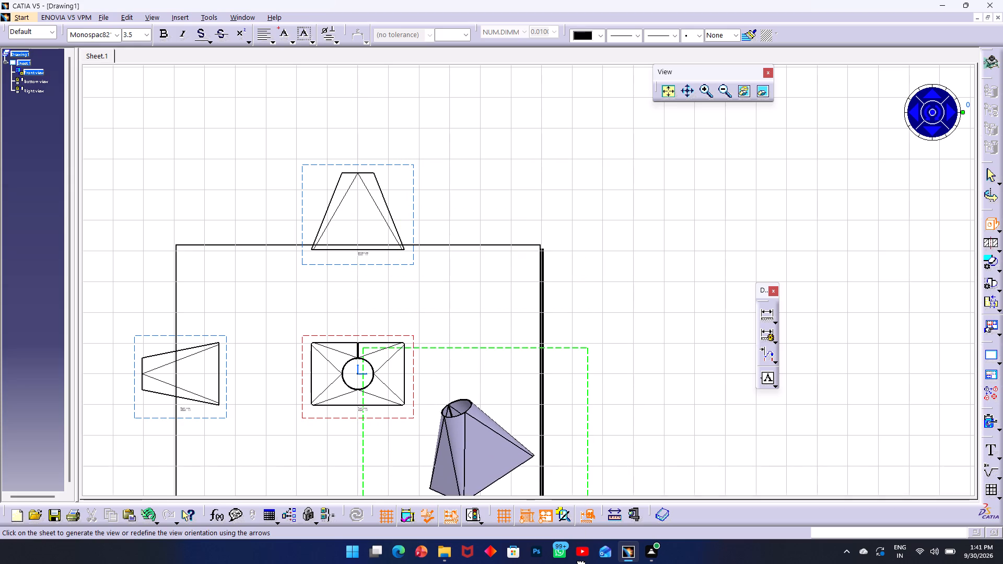
left_click_drag(580, 563, 575, 550)
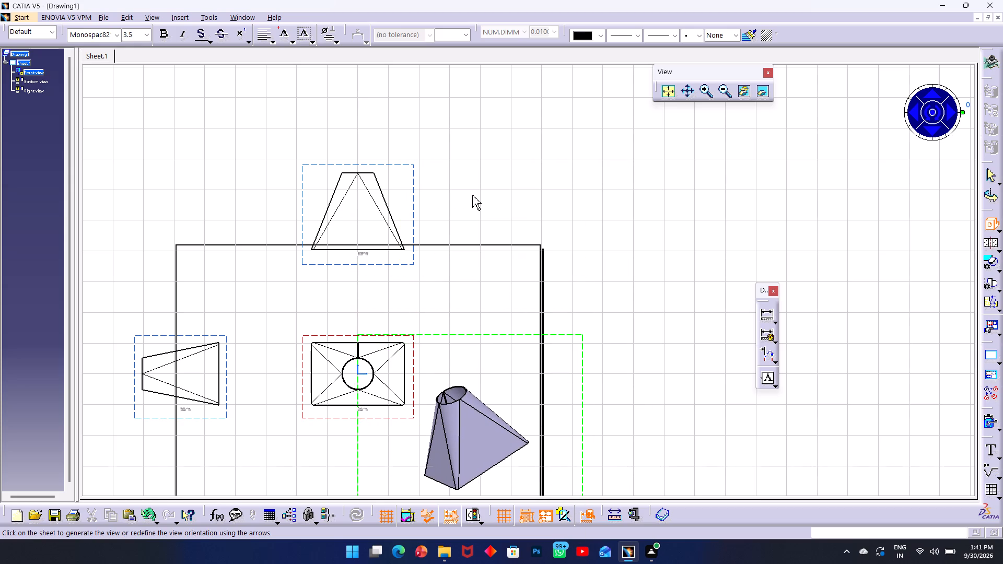
middle_click_drag(469, 201, 486, 56)
scroll(486, 56, "up", 1)
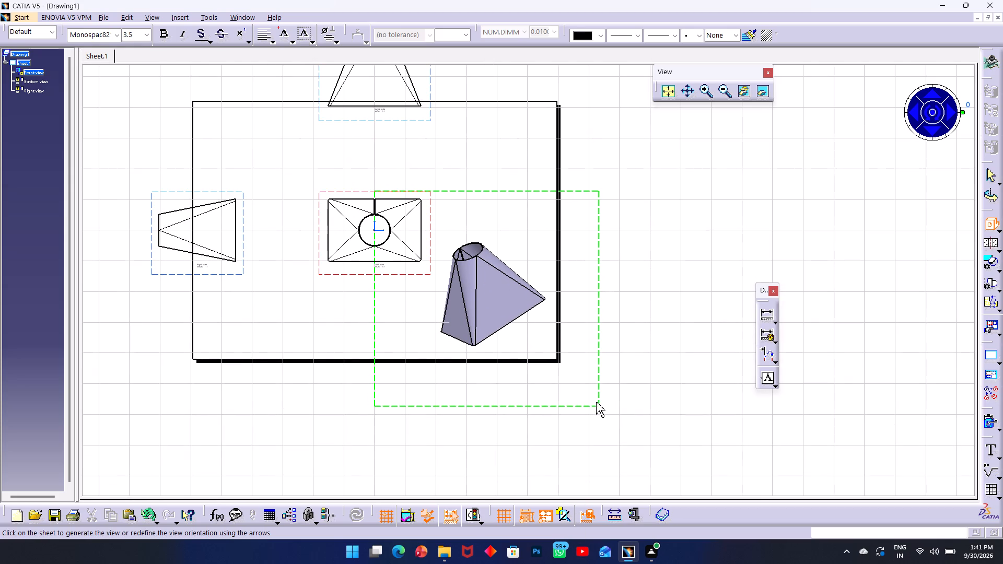
left_click_drag(598, 406, 598, 421)
left_click(713, 332)
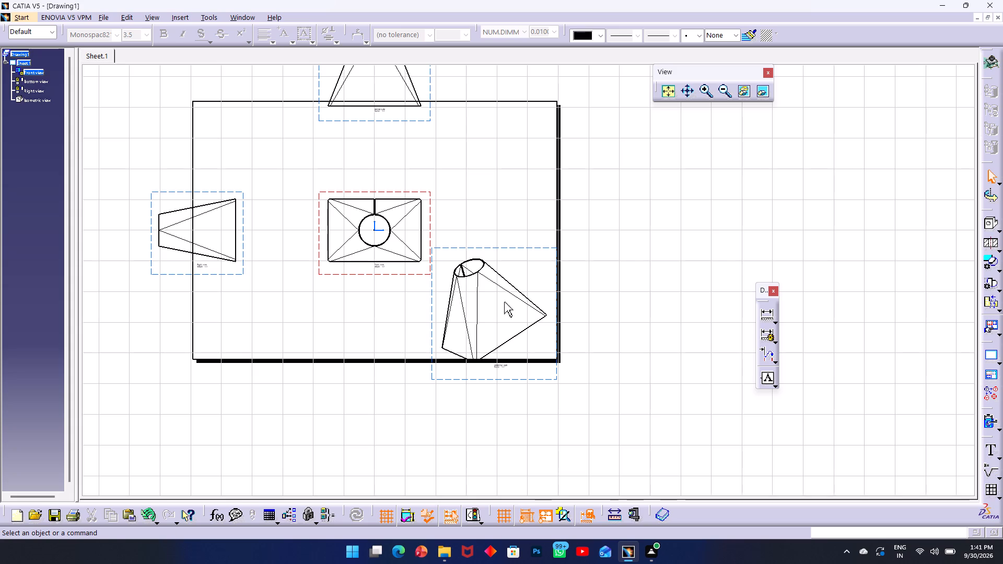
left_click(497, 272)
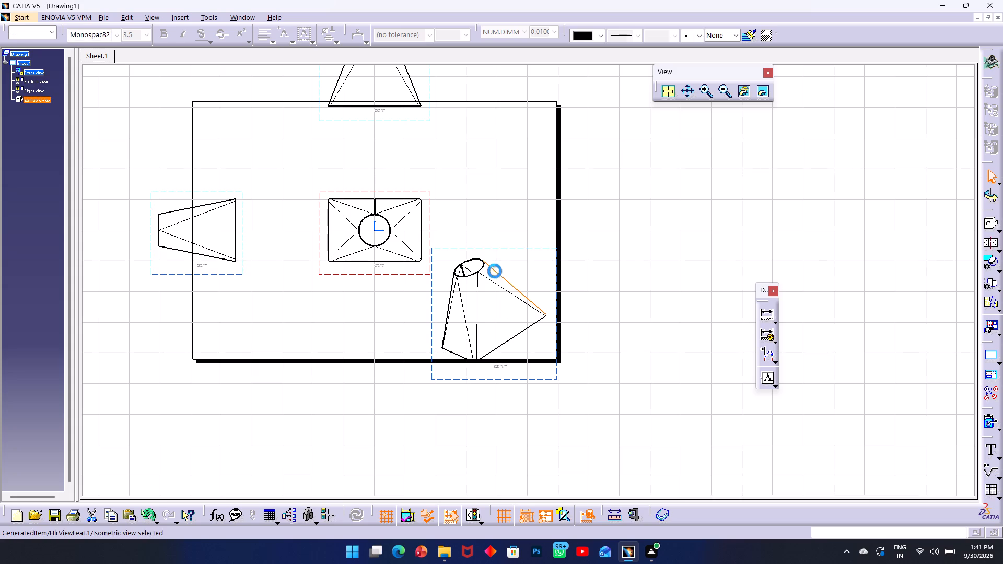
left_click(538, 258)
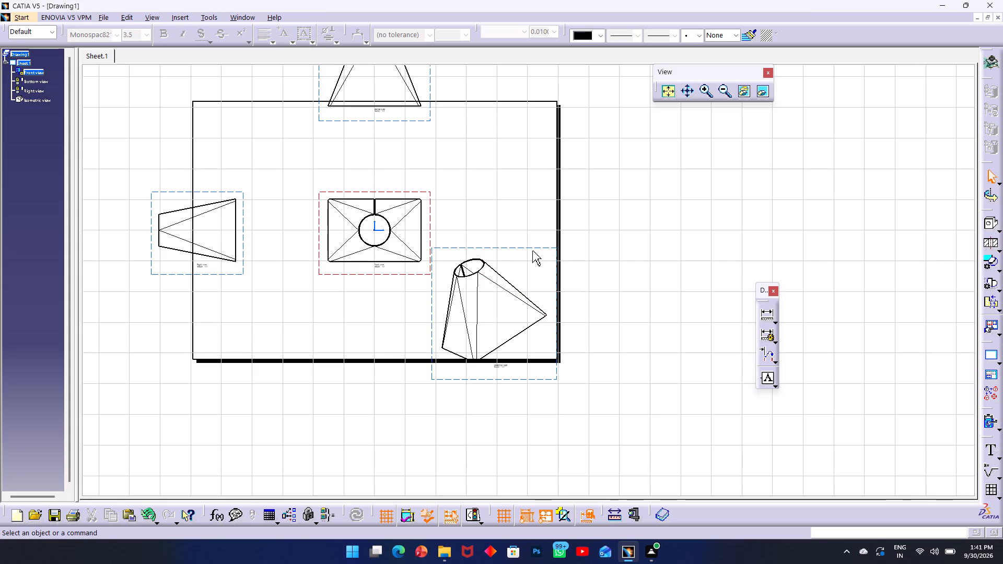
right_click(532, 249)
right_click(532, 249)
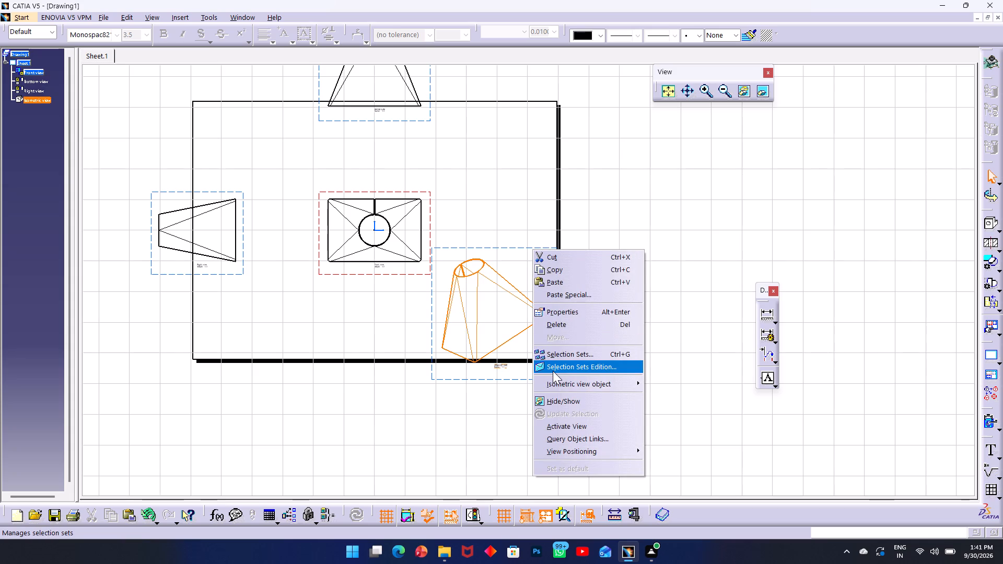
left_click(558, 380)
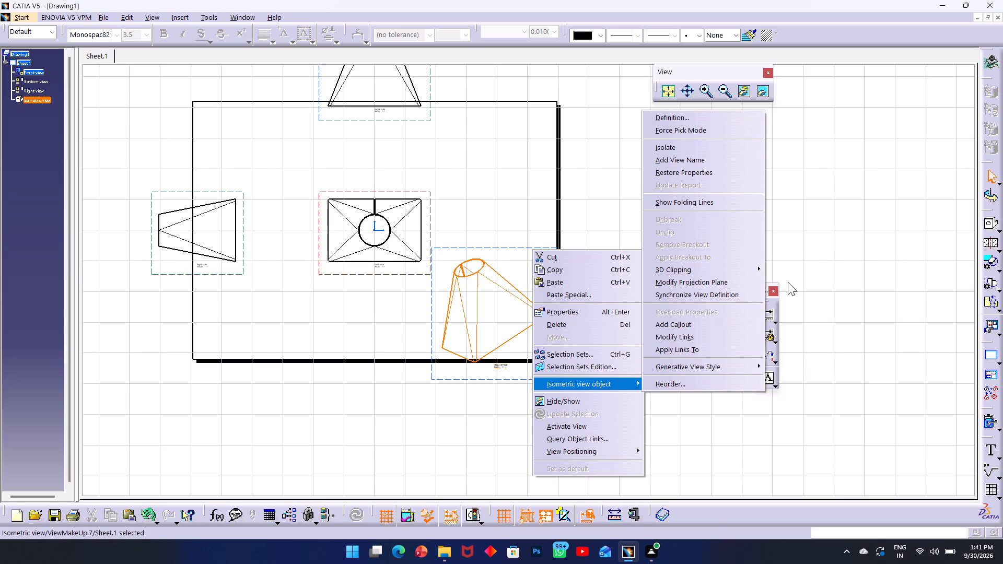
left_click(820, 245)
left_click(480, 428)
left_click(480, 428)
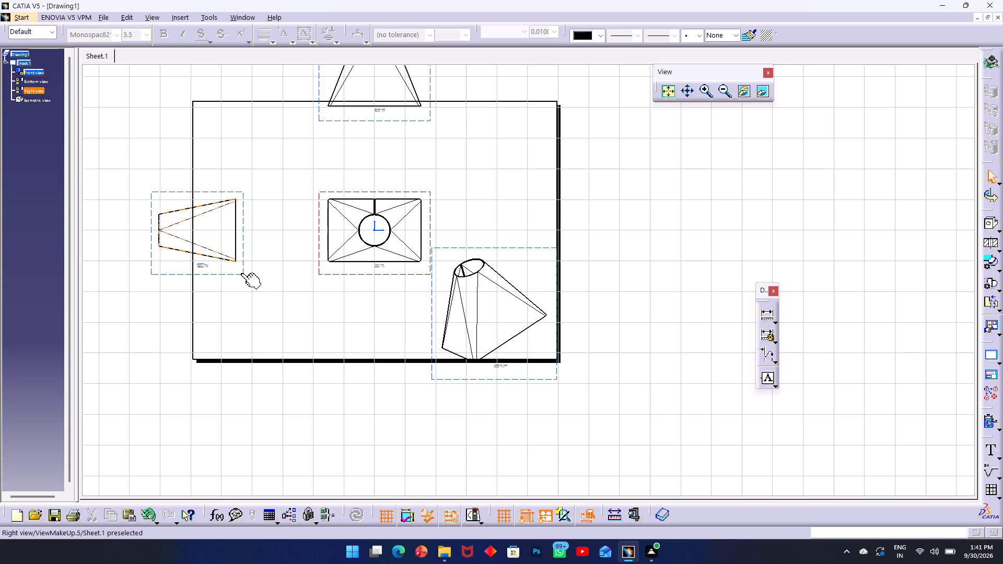
Move the right view horizontally toward the front view so it lies fully inside the sheet frame.
left_click_drag(241, 274, 264, 276)
left_click_drag(264, 276, 271, 276)
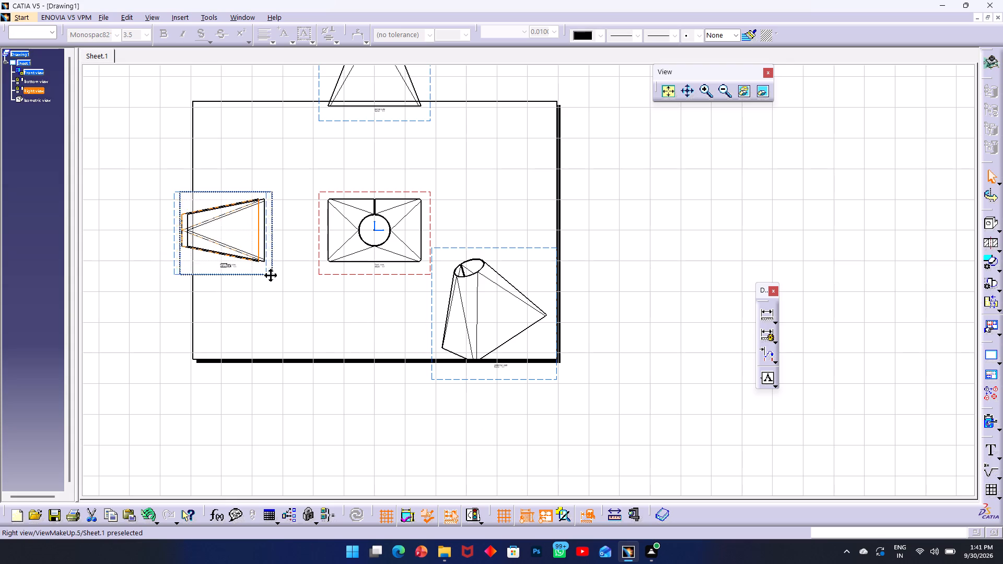
left_click_drag(271, 276, 302, 279)
left_click(264, 342)
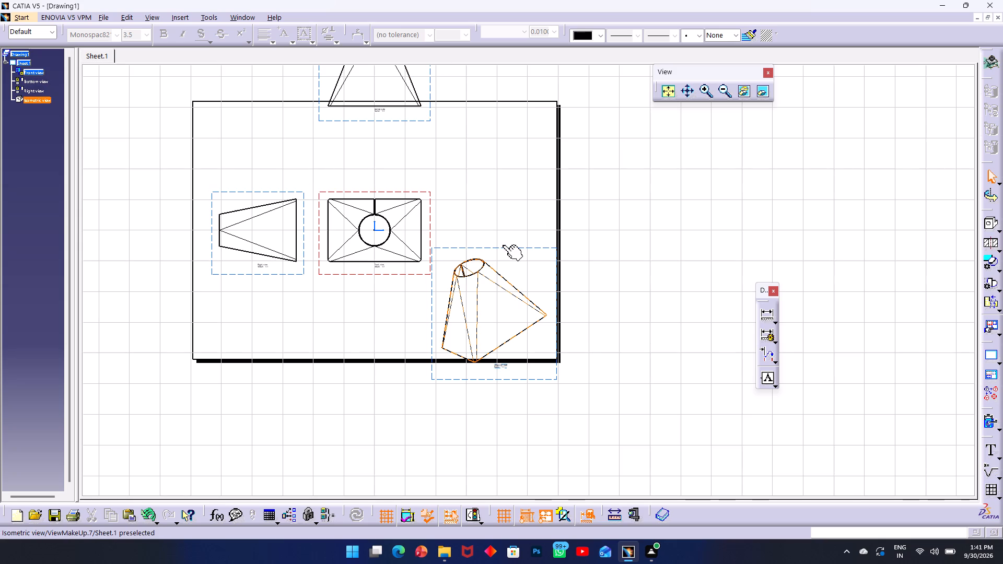
Move the isometric view slightly upward so its geometry fits inside the sheet frame.
left_click_drag(503, 246, 503, 232)
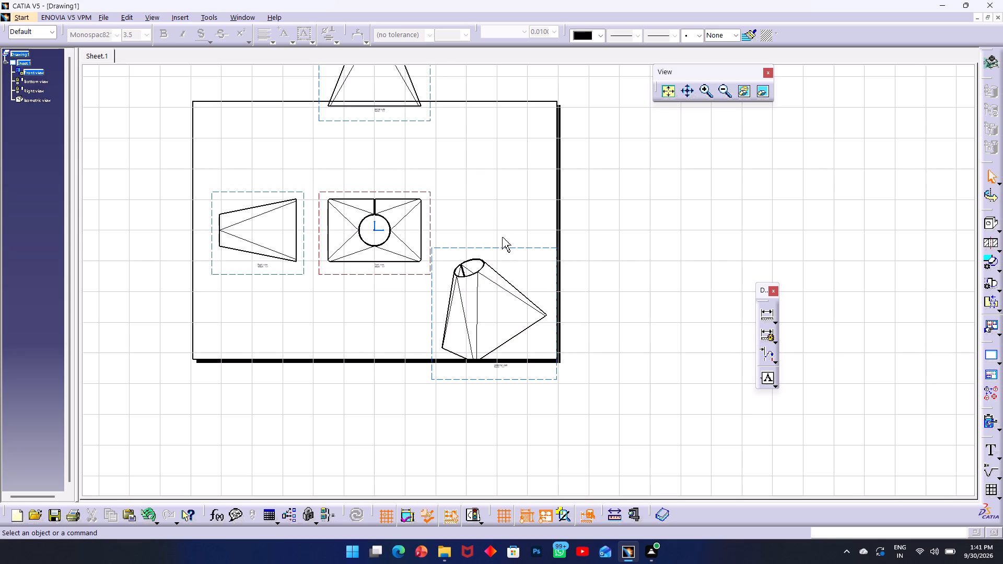
left_click_drag(501, 248, 499, 231)
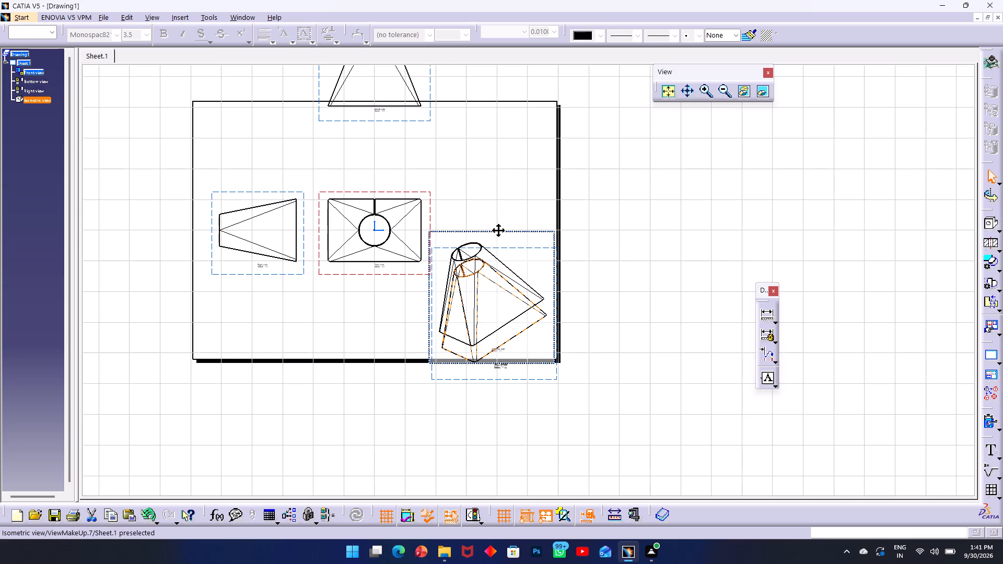
left_click_drag(499, 231, 499, 229)
Move the bottom view down inside the sheet frame, directly above the front view.
middle_click_drag(399, 131, 391, 186)
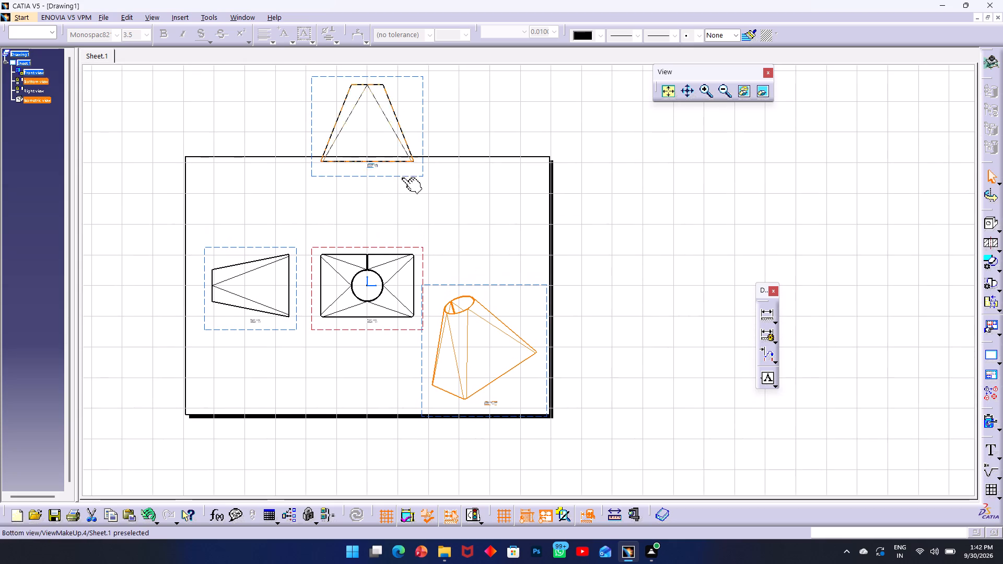
left_click_drag(376, 177, 376, 229)
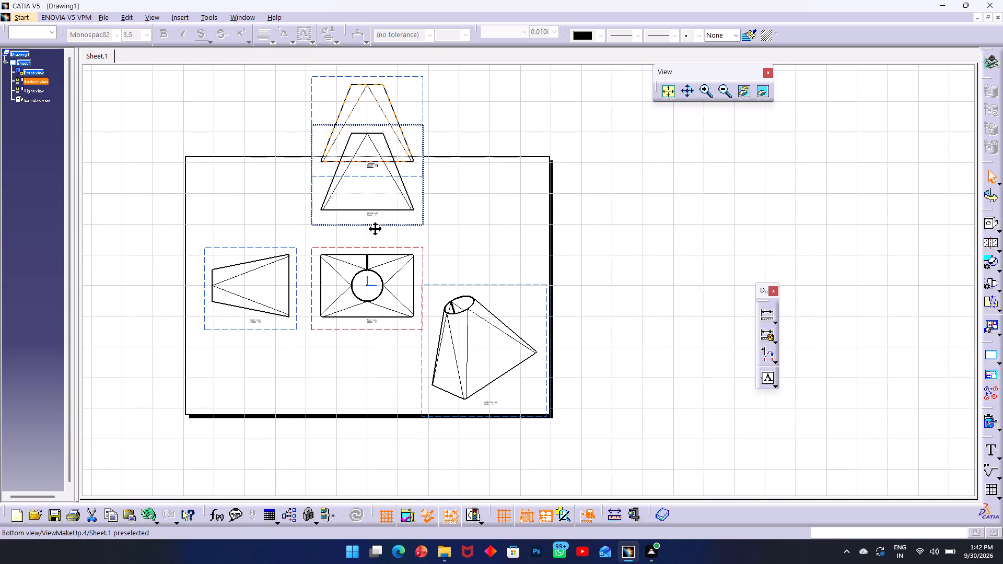
left_click_drag(376, 229, 376, 258)
left_click(484, 210)
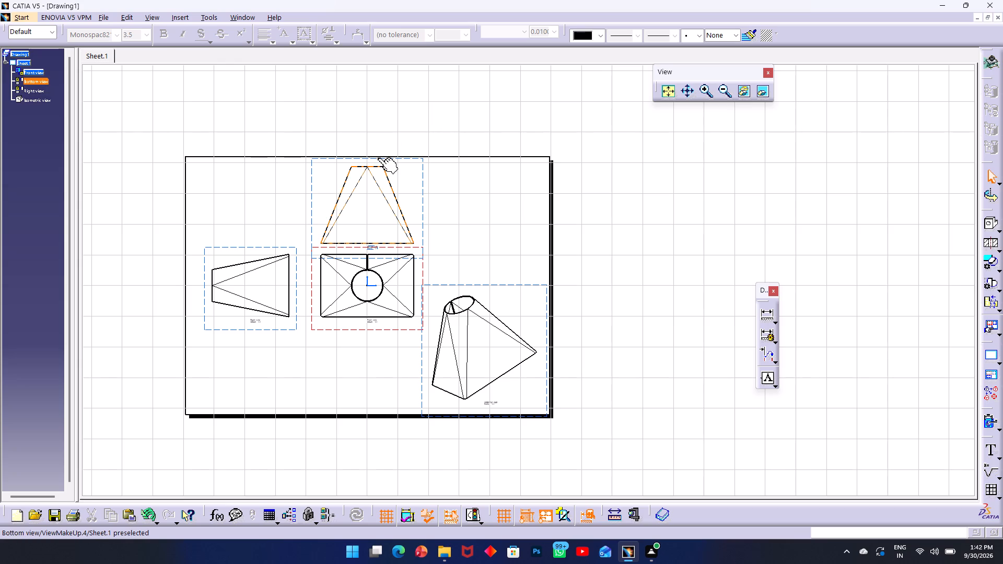
Save the drawing as a pdf named hopper in the catia ex folder.
key("ctrl+s")
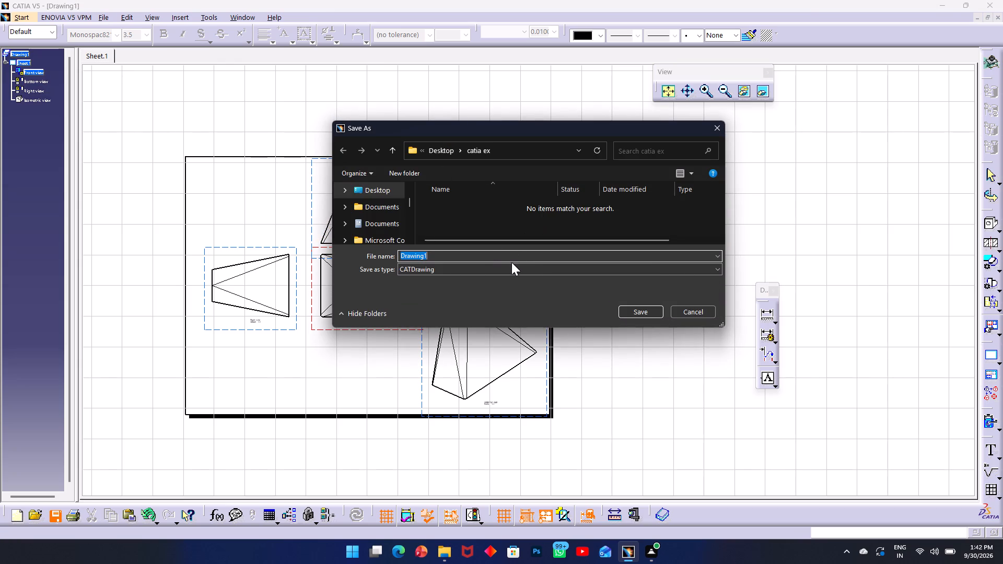
key("BackSpace")
key("h")
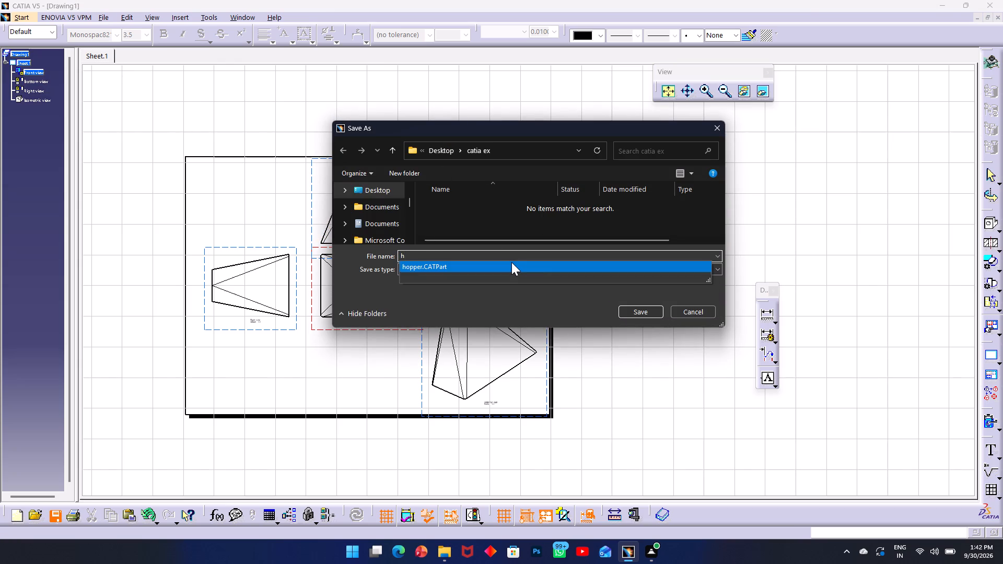
type("ooper")
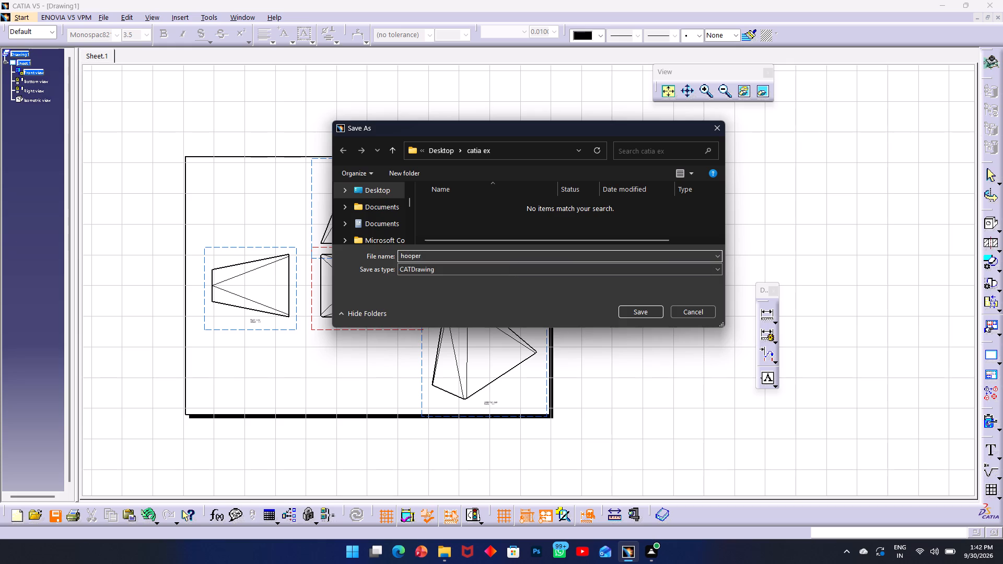
key("BackSpace")
key("BackSpace")
key("BackSpace")
key("BackSpace")
type("pper")
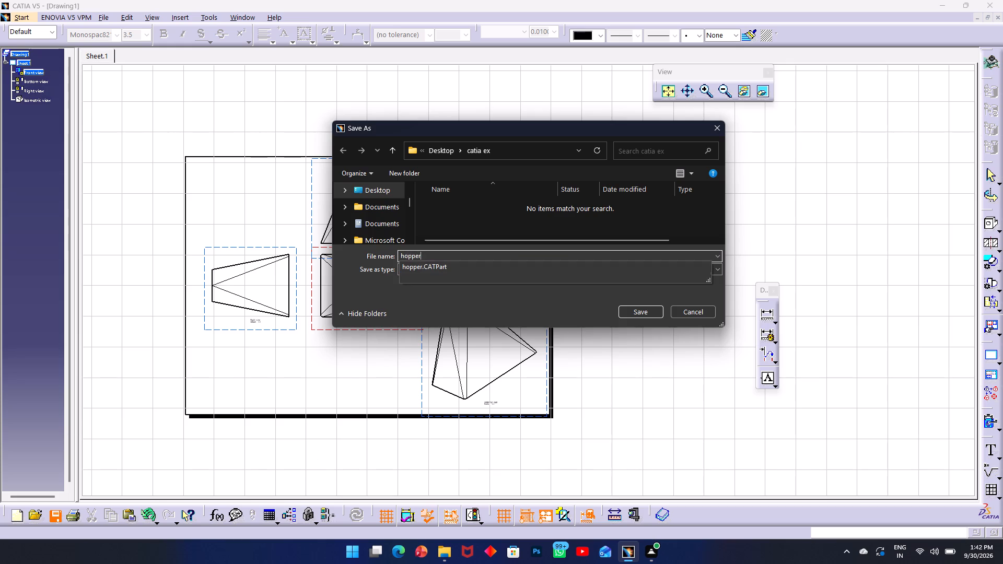
left_click(720, 267)
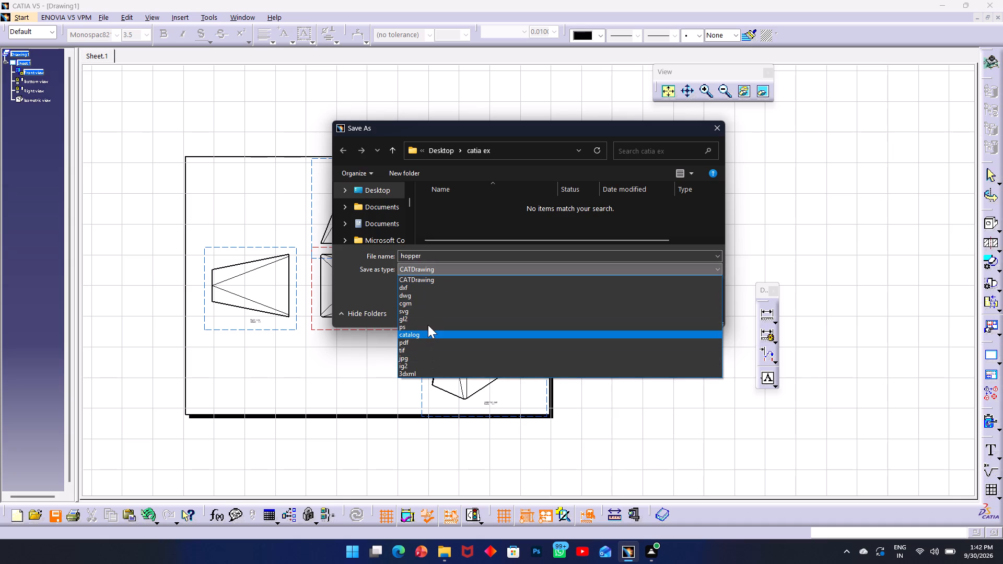
scroll(427, 324, "down", 2)
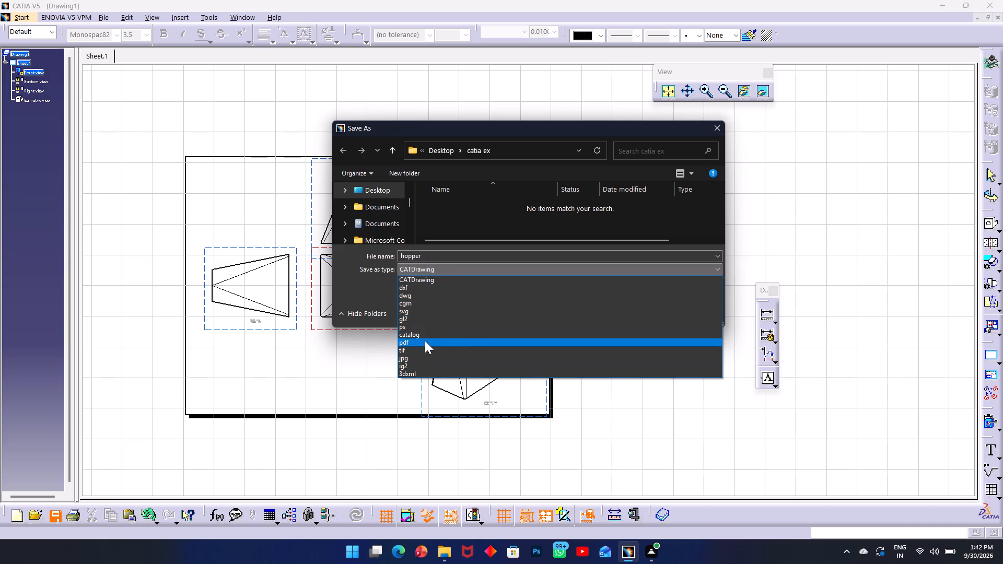
left_click(425, 340)
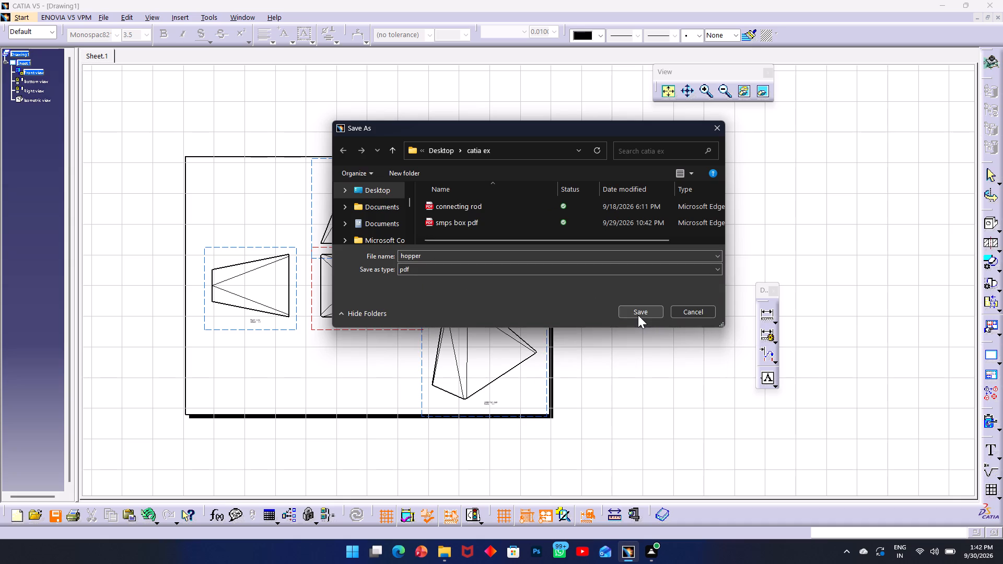
left_click(638, 315)
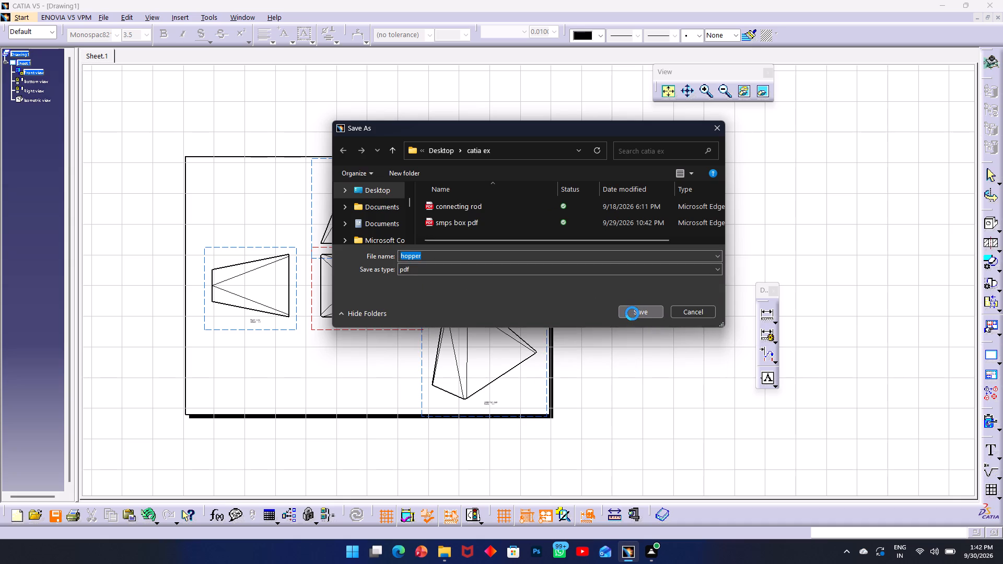
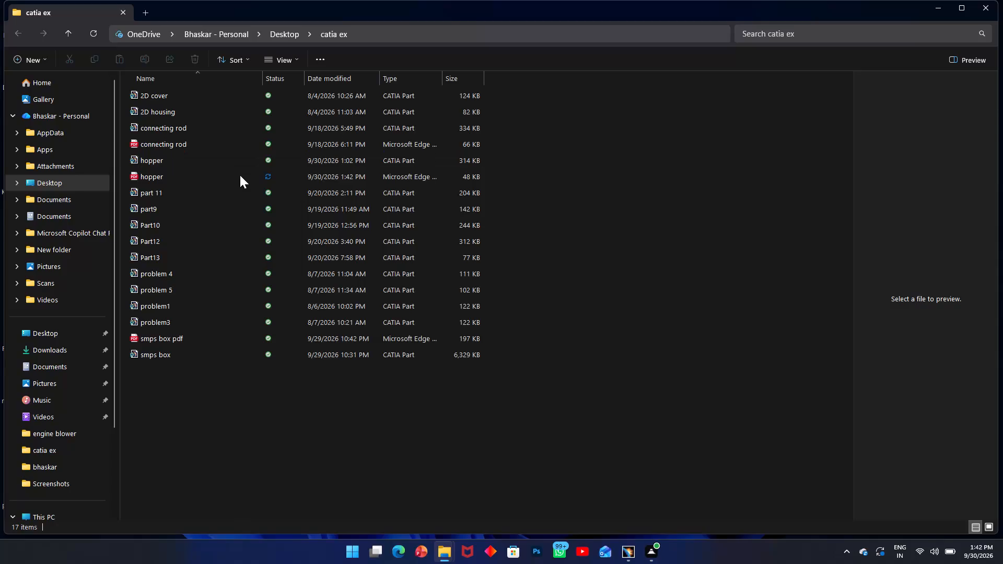
Open the exported hopper PDF from the catia ex folder, check all four drawing views on the page, and close it.
double_click(240, 175)
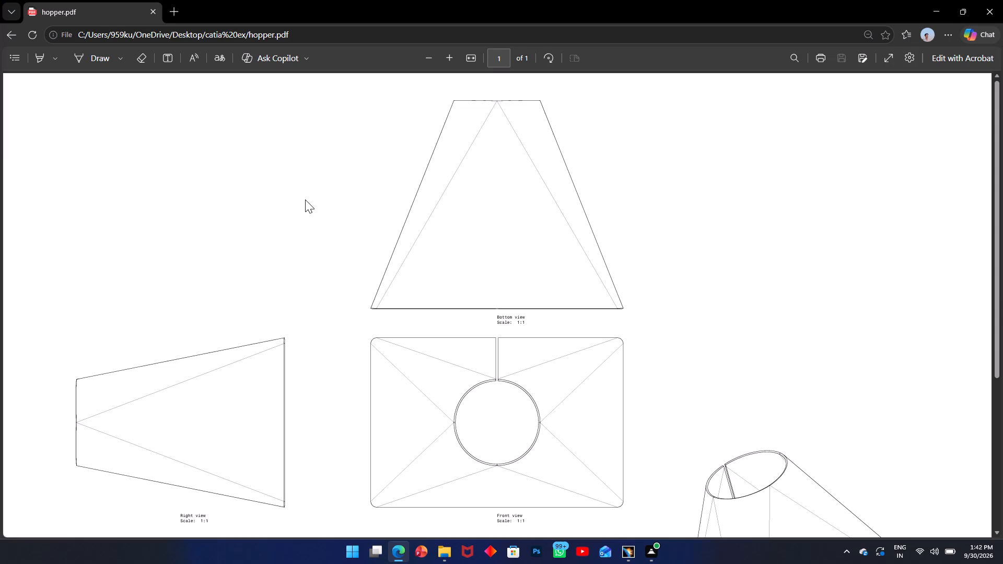
middle_click_drag(380, 296, 298, 192)
scroll(693, 392, "down", 4)
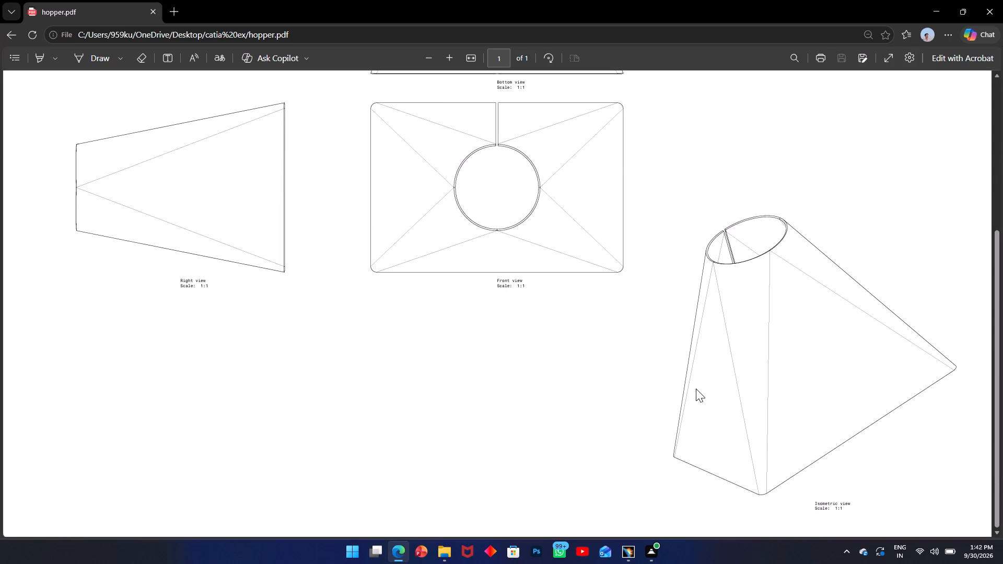
scroll(695, 385, "up", 3)
left_click(995, 0)
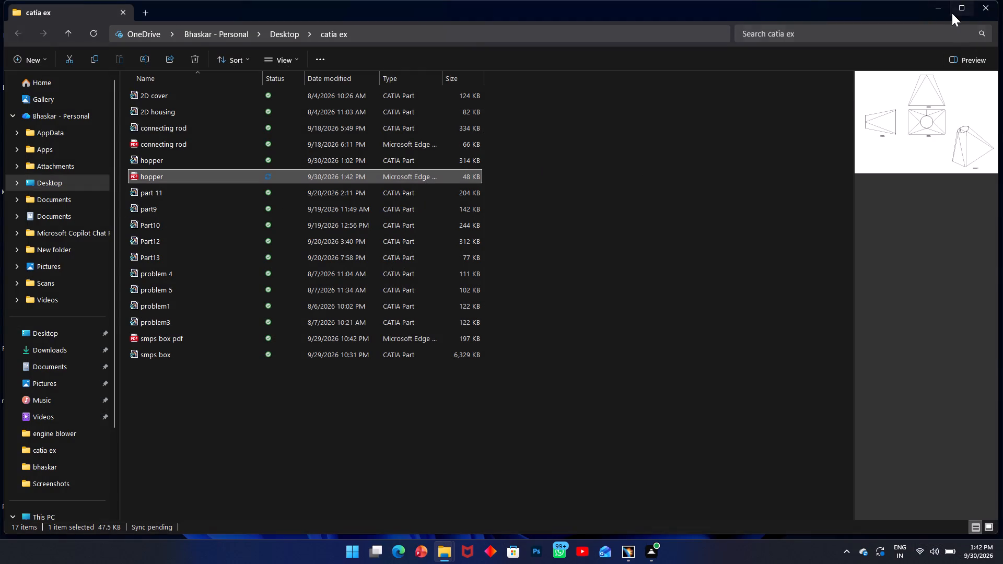
left_click(950, 8)
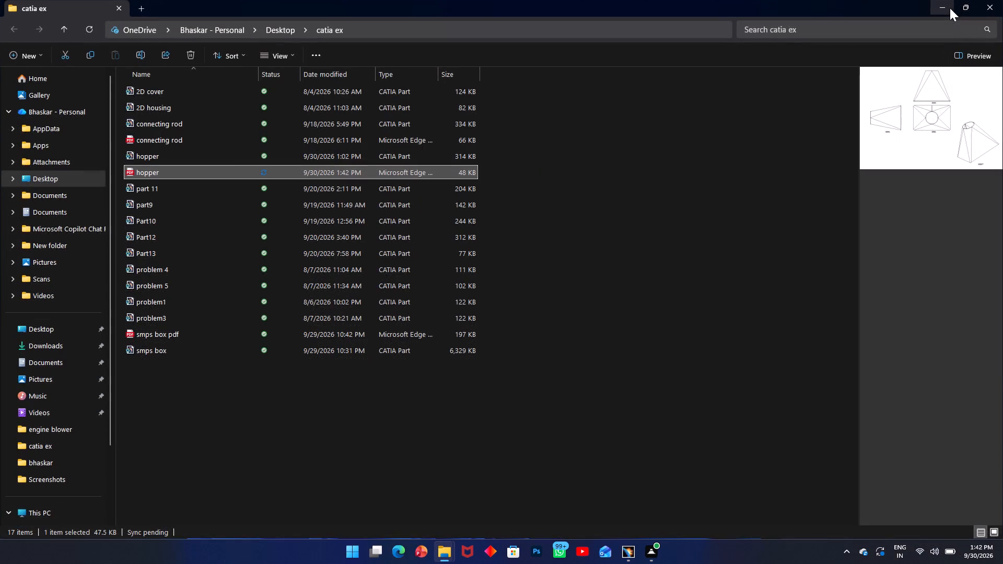